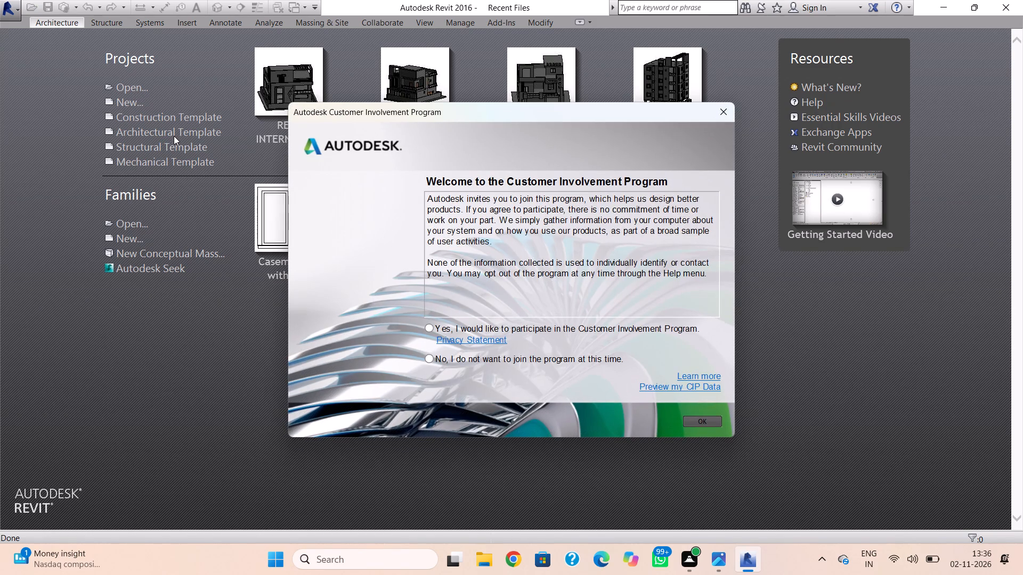
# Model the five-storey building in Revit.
# Dismiss the Customer Involvement Program and licence notices and start a new project from the Architectural Template.
pyautogui.click(725, 114)
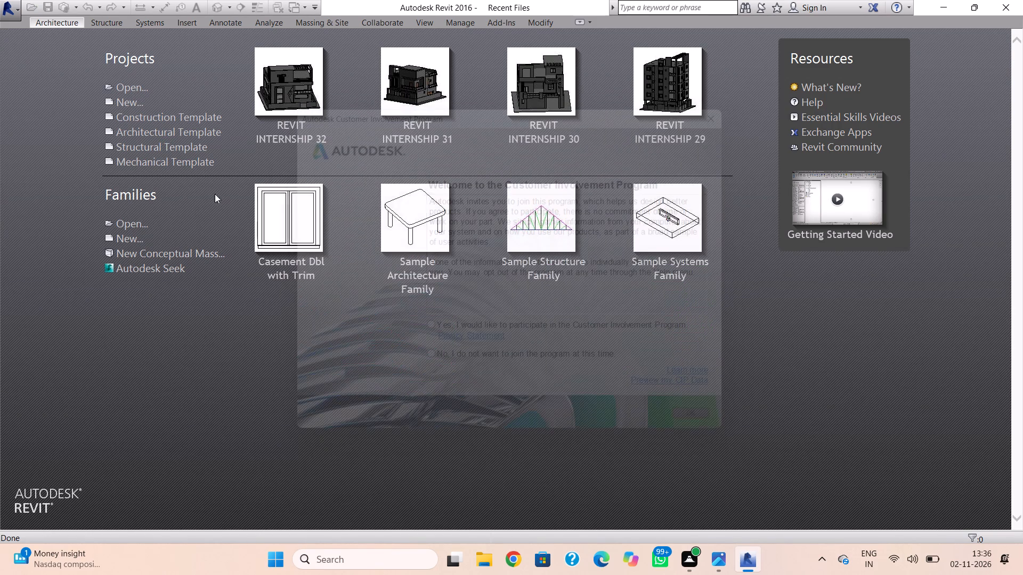
pyautogui.click(199, 133)
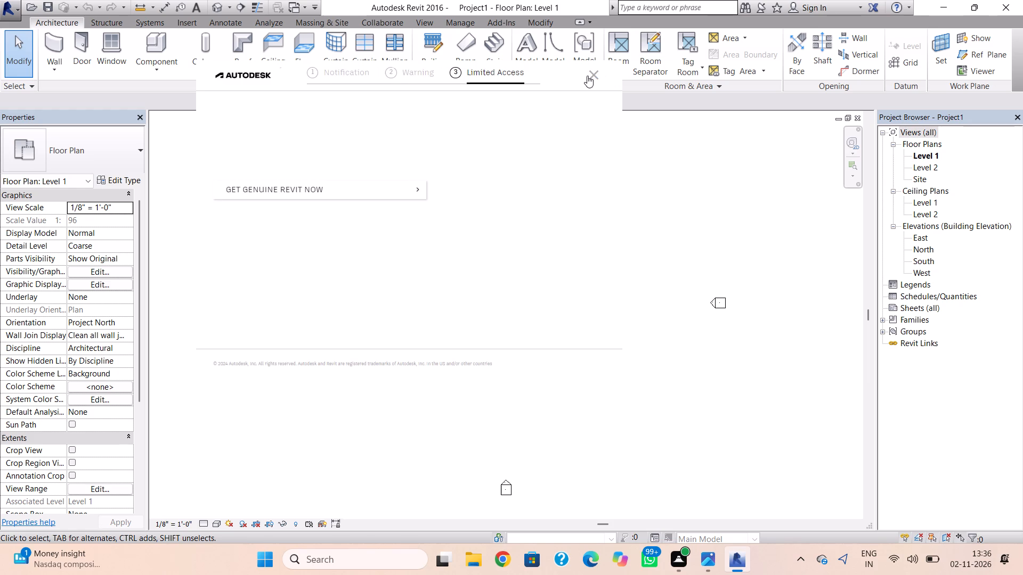
pyautogui.click(587, 76)
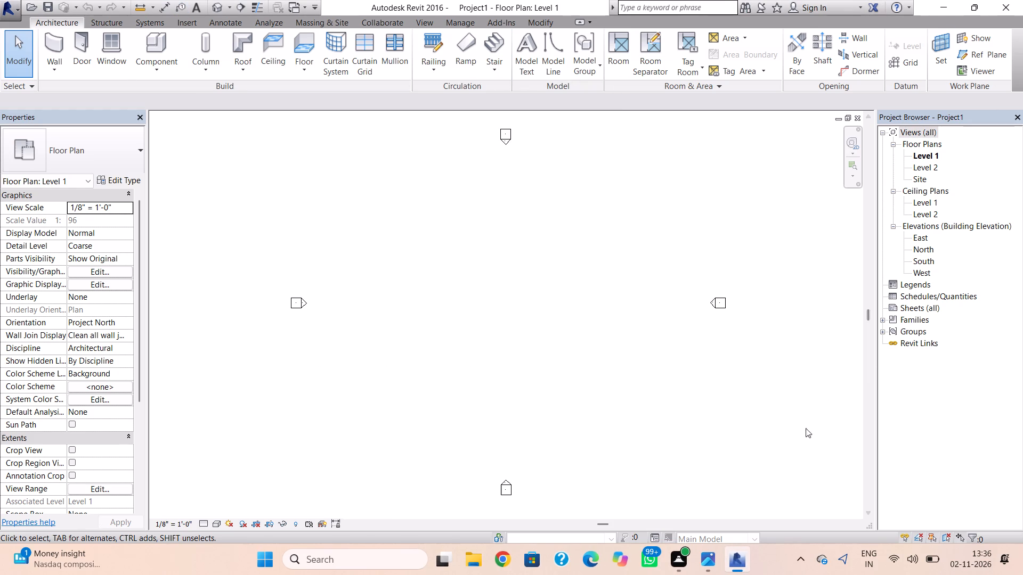
# Switch to Photos to show the multi-storey house reference image and narrow its window to uncover more of the Revit drawing area.
pyautogui.click(716, 570)
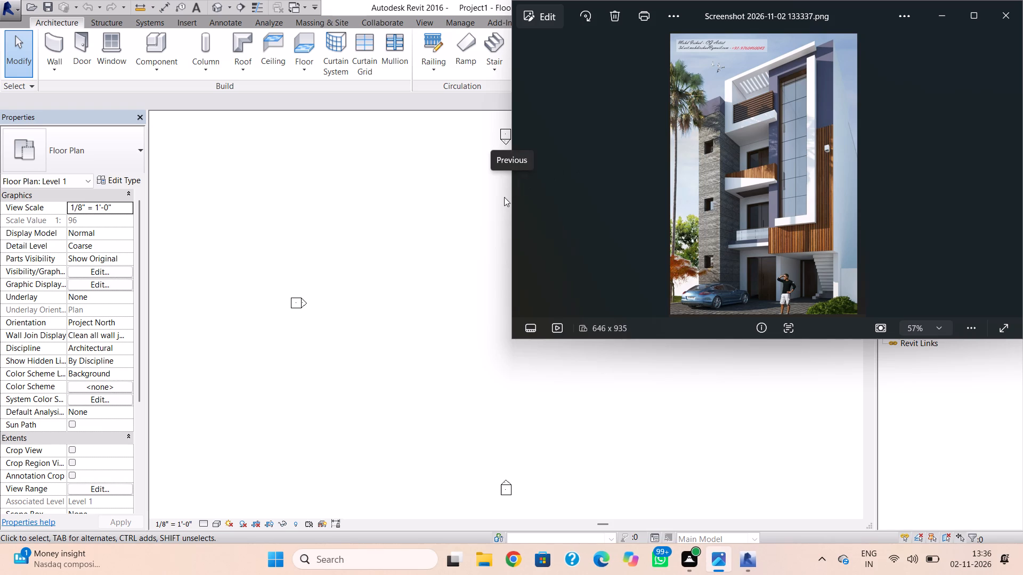
pyautogui.moveTo(510, 195); pyautogui.dragTo(841, 201)
pyautogui.scroll(-1, 400, 236)
pyautogui.click(400, 236)
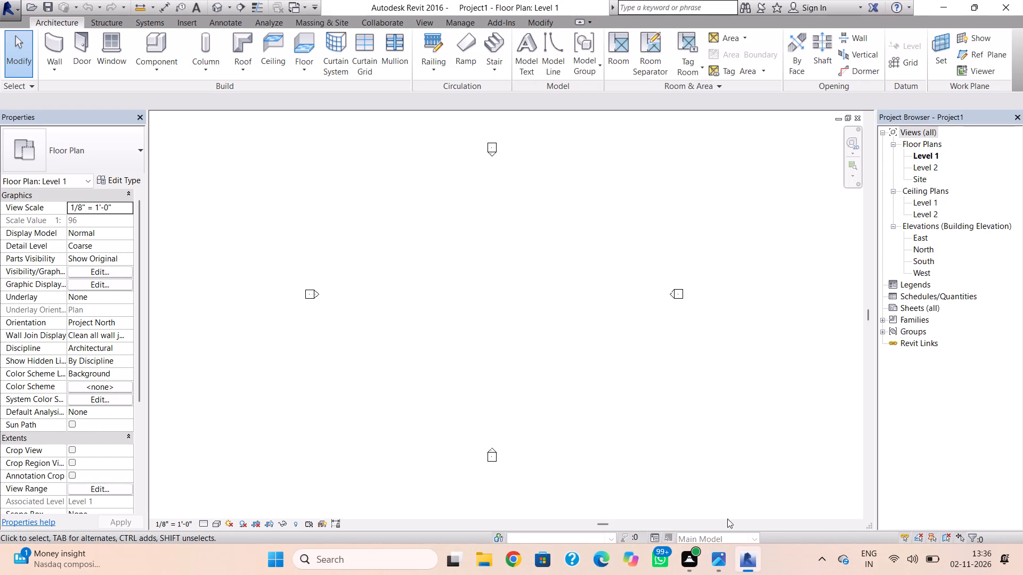
pyautogui.click(746, 569)
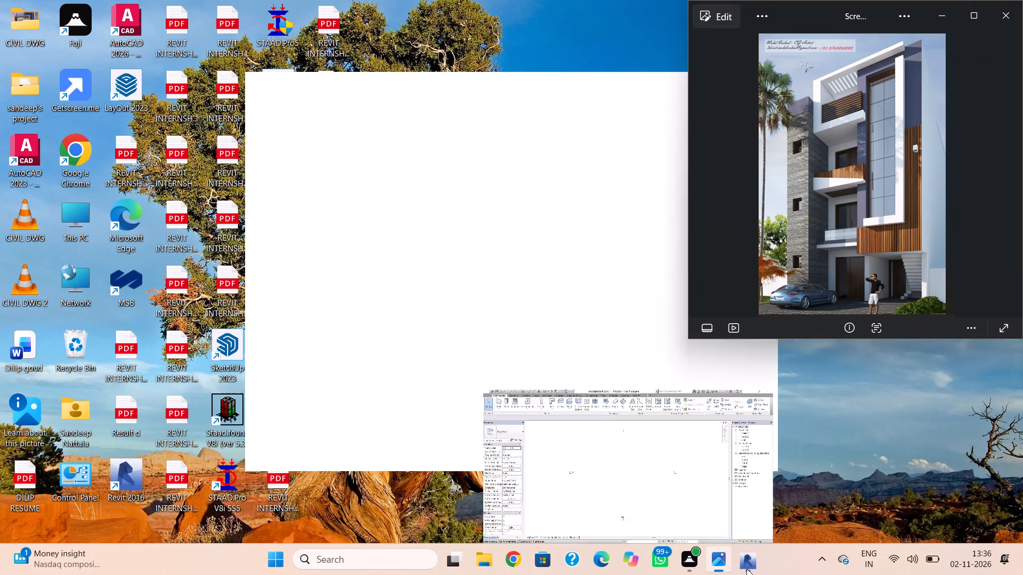
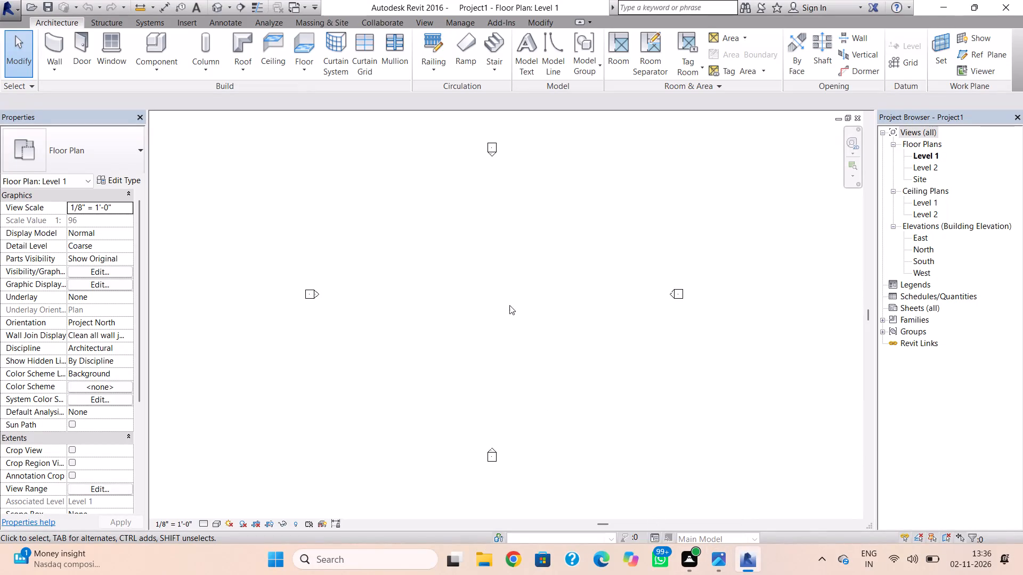
# Check the house reference image and draw a rectangle of Generic - 8" walls about 28' by 24' on the Level 1 plan.
pyautogui.click(718, 553)
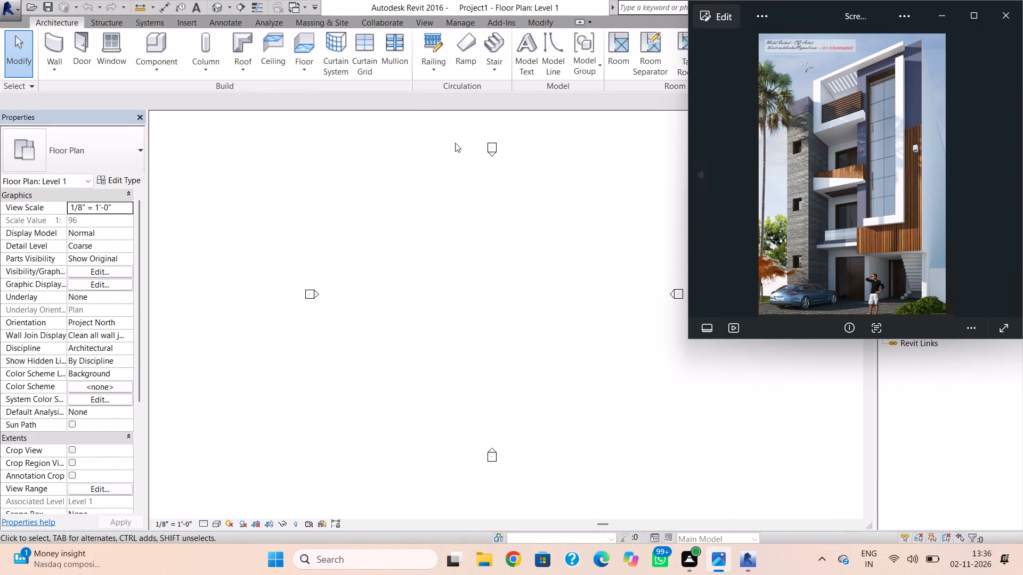
pyautogui.click(53, 40)
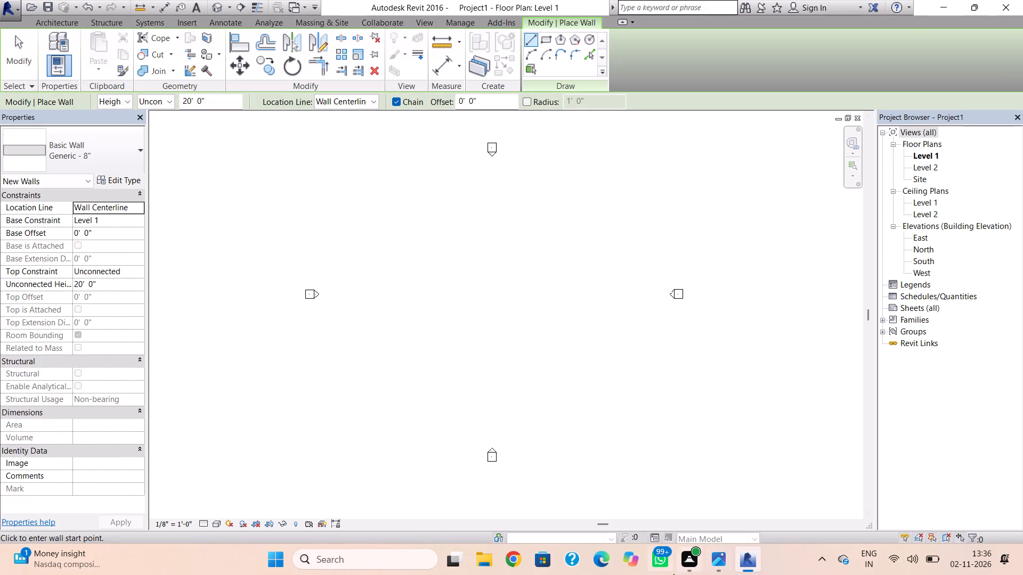
pyautogui.click(710, 561)
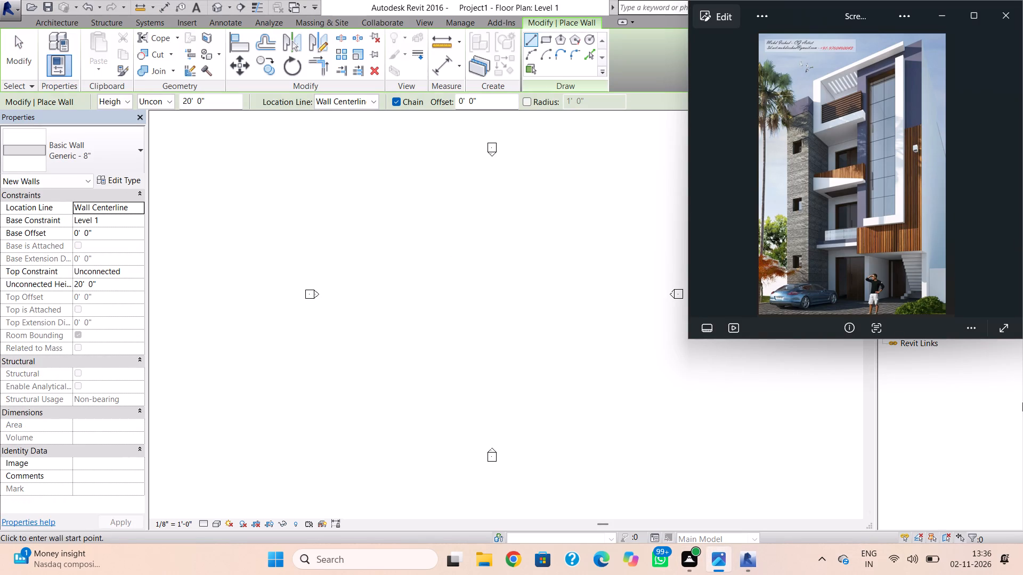
pyautogui.click(940, 19)
pyautogui.click(732, 569)
pyautogui.click(543, 38)
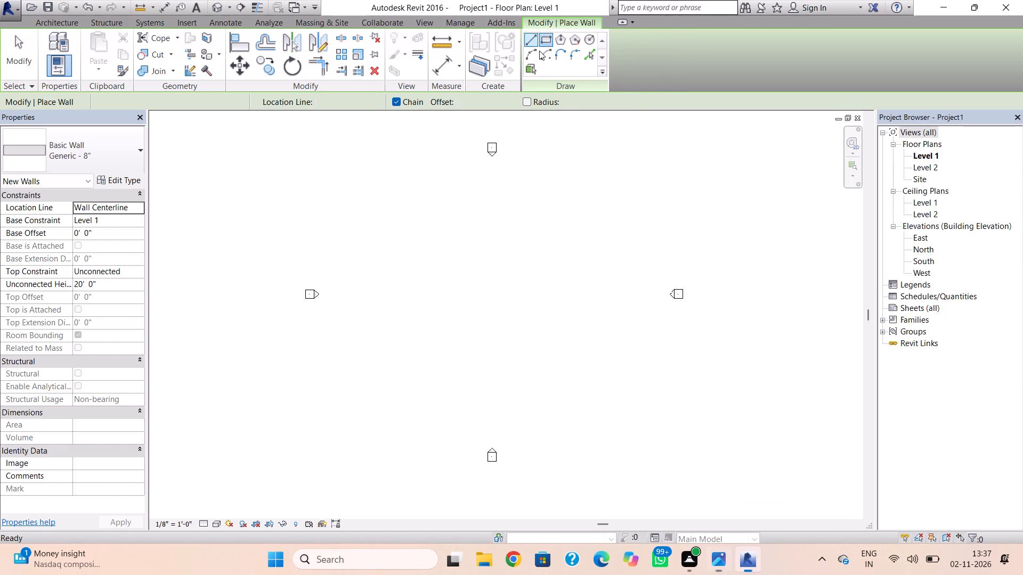
pyautogui.moveTo(397, 220); pyautogui.dragTo(403, 231)
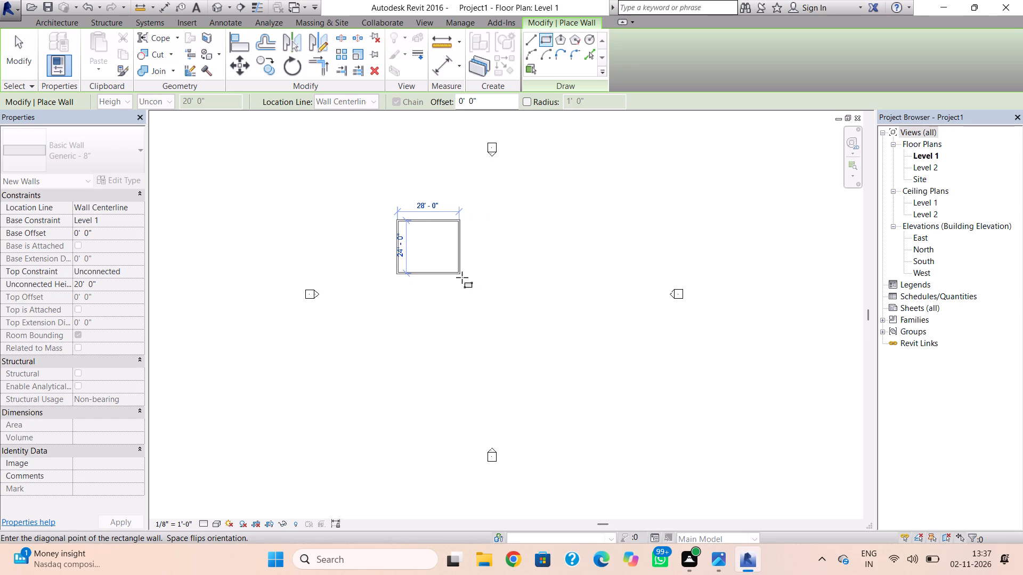
pyautogui.click(462, 277)
pyautogui.press('Escape')
pyautogui.press('Escape')
# Set the unconnected height of all four rectangle walls to 12'.
pyautogui.moveTo(519, 206); pyautogui.dragTo(455, 251)
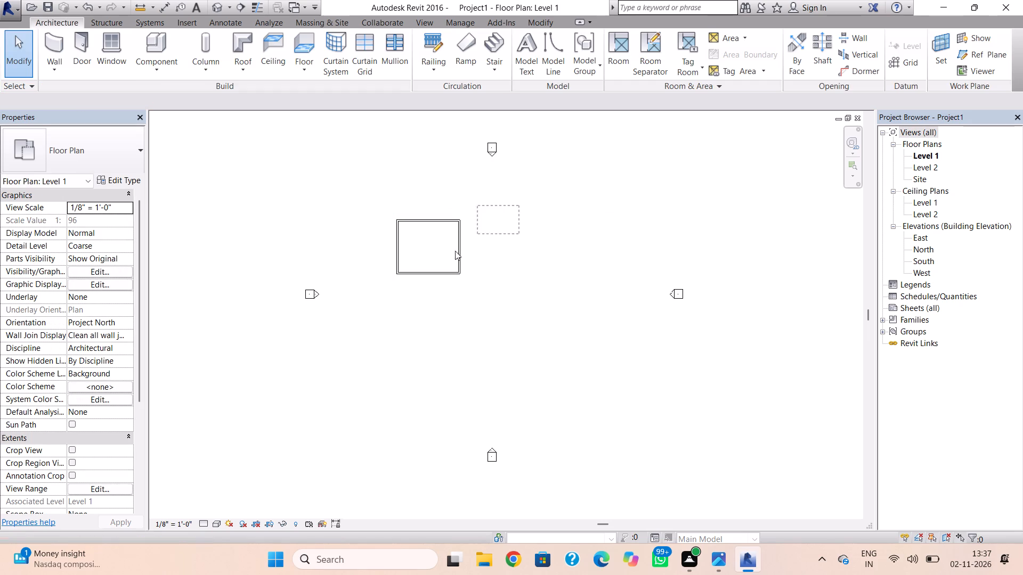
pyautogui.moveTo(455, 251); pyautogui.dragTo(378, 306)
pyautogui.click(110, 281)
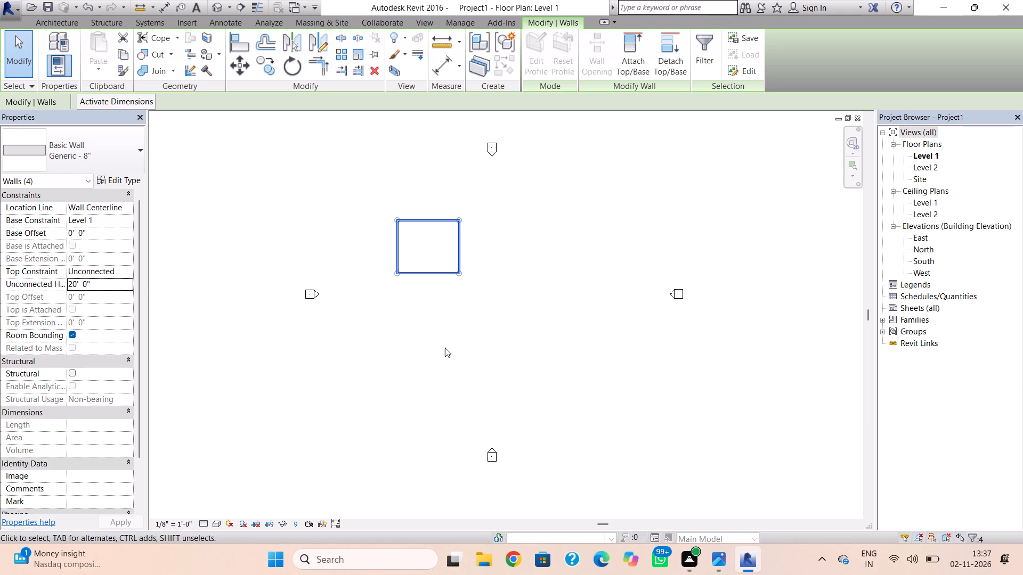
pyautogui.click(126, 287)
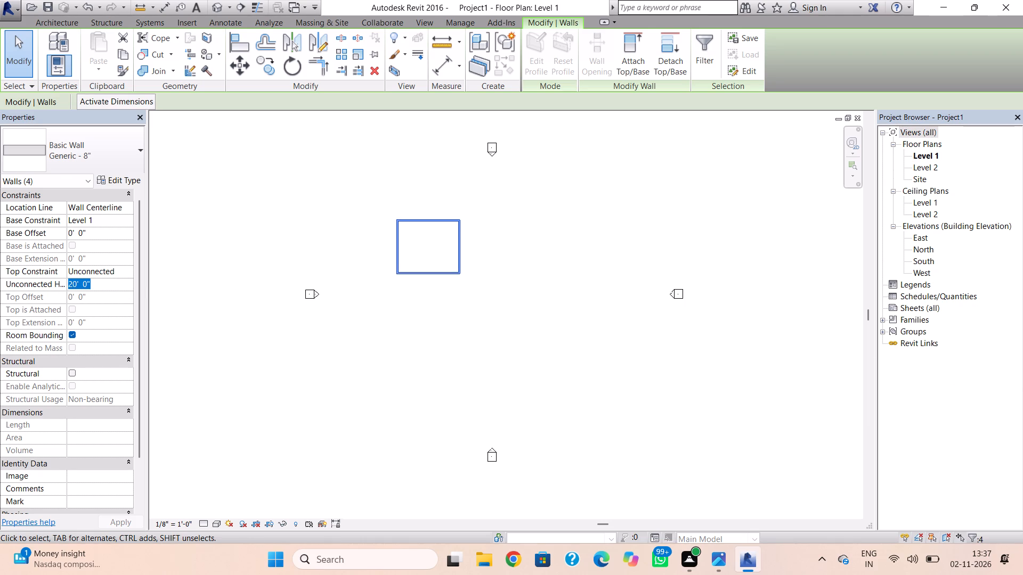
pyautogui.write("12'")
pyautogui.press('Return')
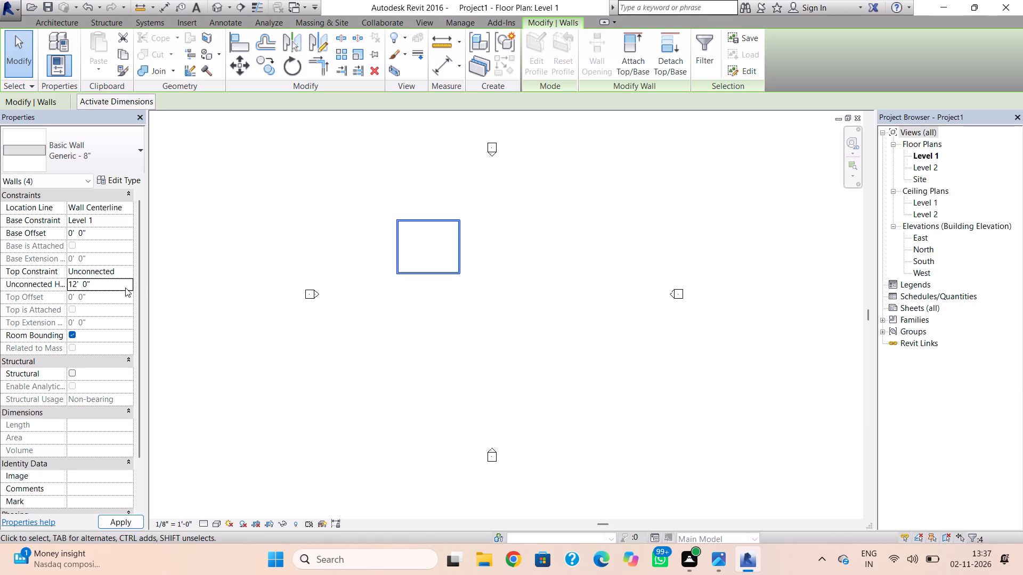
# In the East elevation, set the Level 2 elevation to 12' and dismiss the licence notice.
pyautogui.click(925, 240)
pyautogui.click(925, 240)
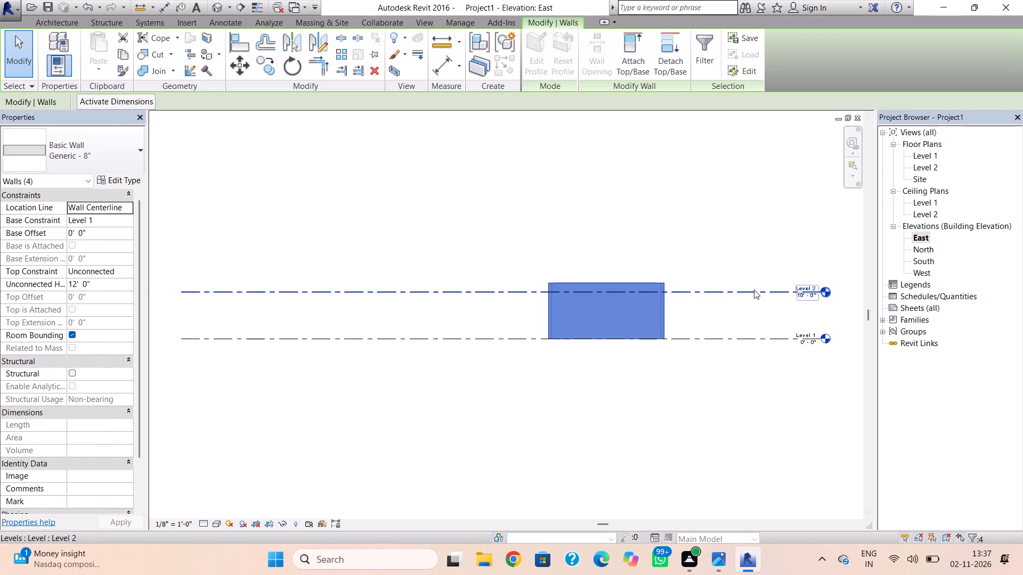
pyautogui.click(754, 290)
pyautogui.click(109, 211)
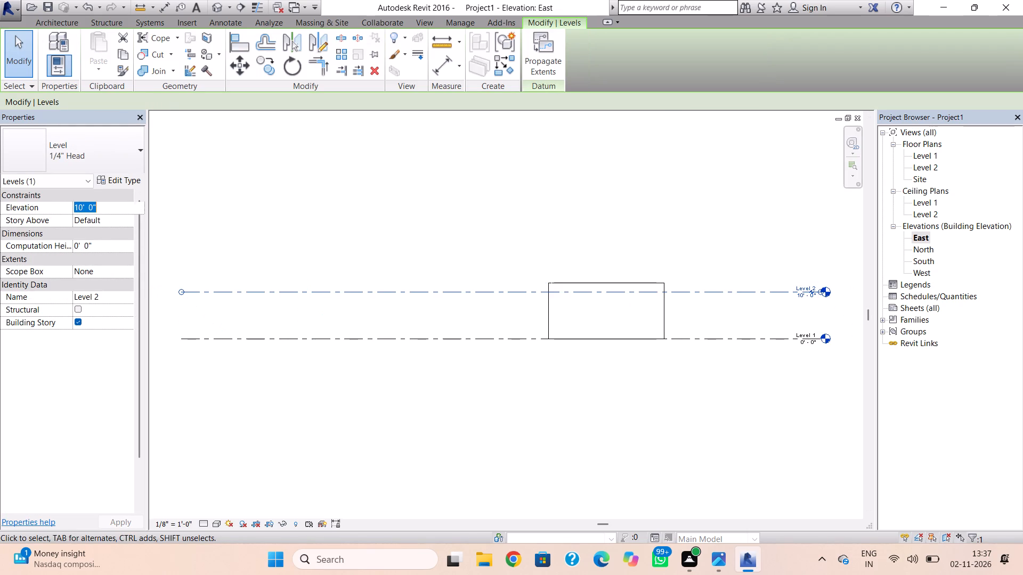
pyautogui.write("12'")
pyautogui.press('Return')
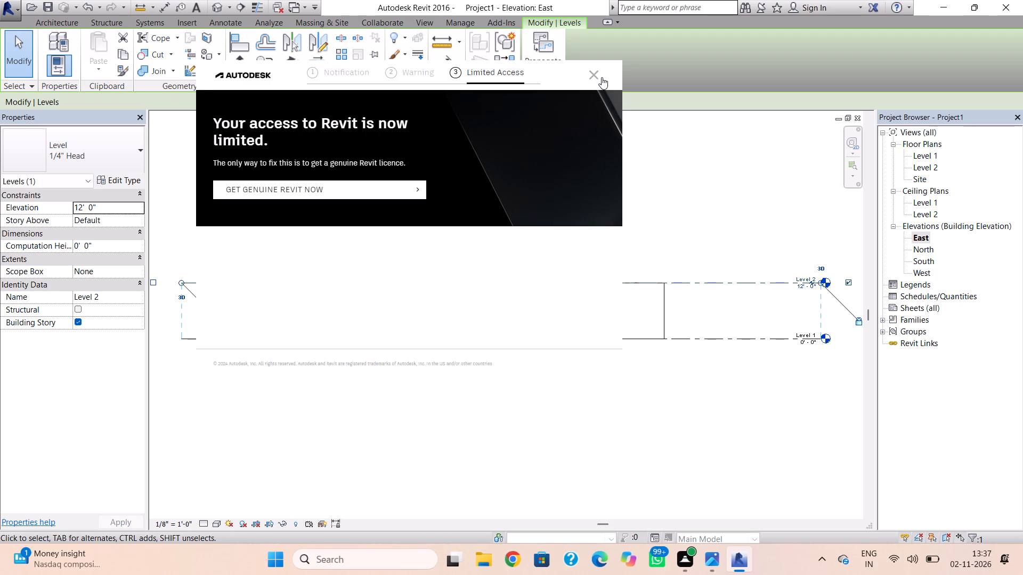
pyautogui.click(593, 73)
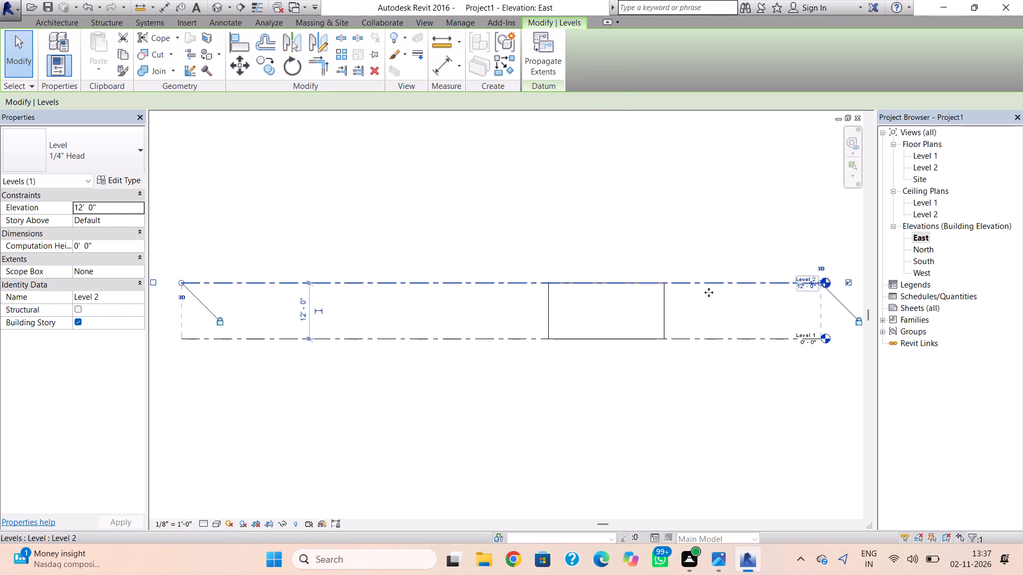
# Add three levels with plan views above Level 2, picking each preceding level line with a 12' offset.
pyautogui.click(931, 158)
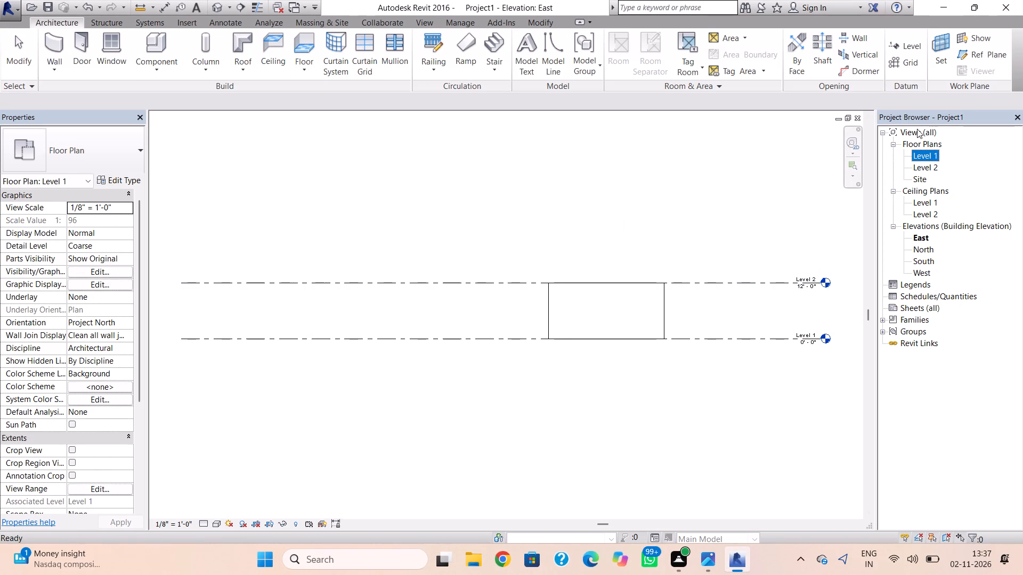
pyautogui.click(903, 43)
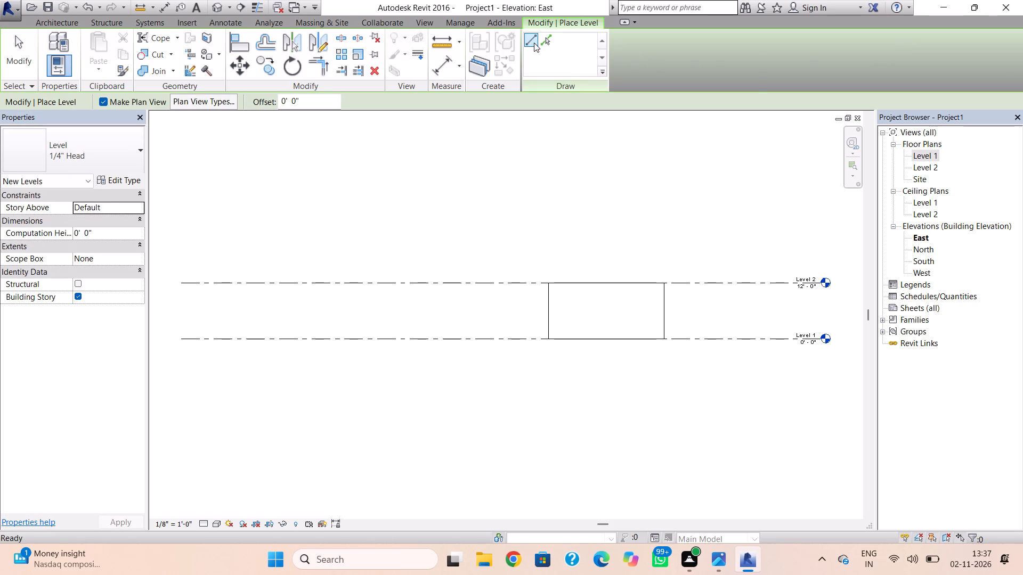
pyautogui.click(535, 42)
pyautogui.click(539, 41)
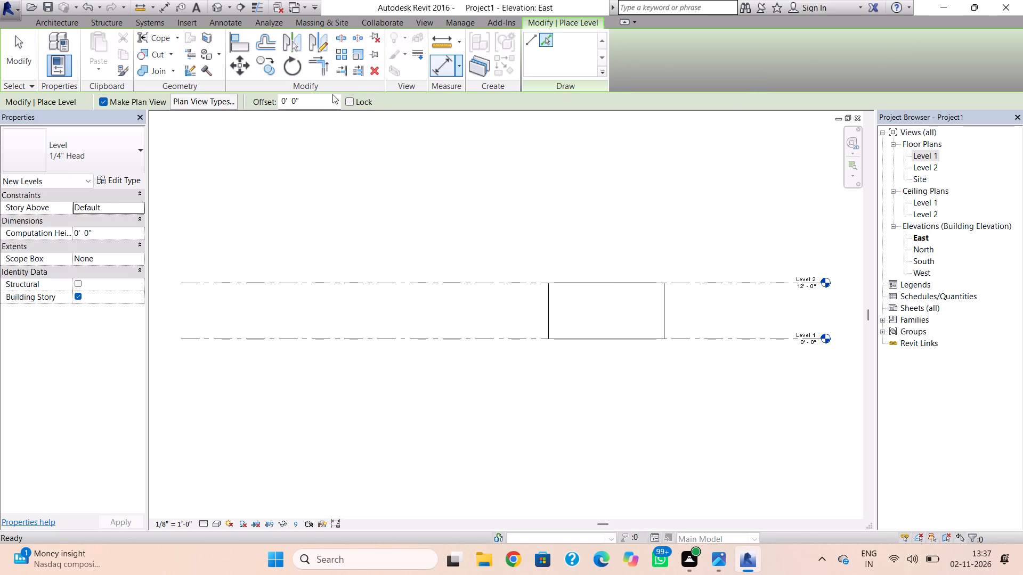
pyautogui.click(332, 94)
pyautogui.click(327, 101)
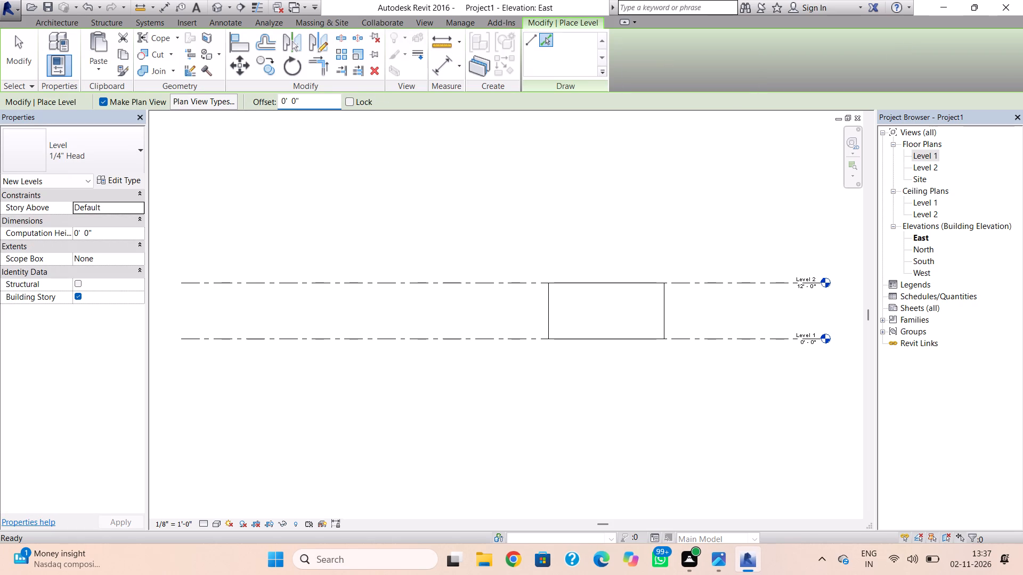
pyautogui.press('BackSpace')
pyautogui.press('BackSpace')
pyautogui.press('BackSpace')
pyautogui.press('BackSpace')
pyautogui.press('BackSpace')
pyautogui.press('BackSpace')
pyautogui.press('BackSpace')
pyautogui.press('BackSpace')
pyautogui.press('BackSpace')
pyautogui.press('BackSpace')
pyautogui.write("12'")
pyautogui.press('Return')
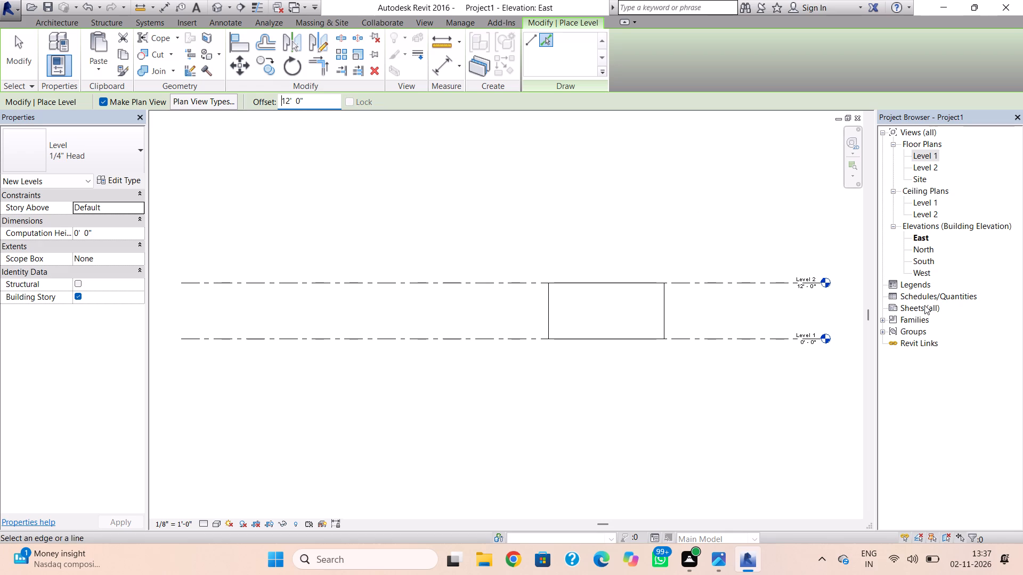
pyautogui.click(756, 282)
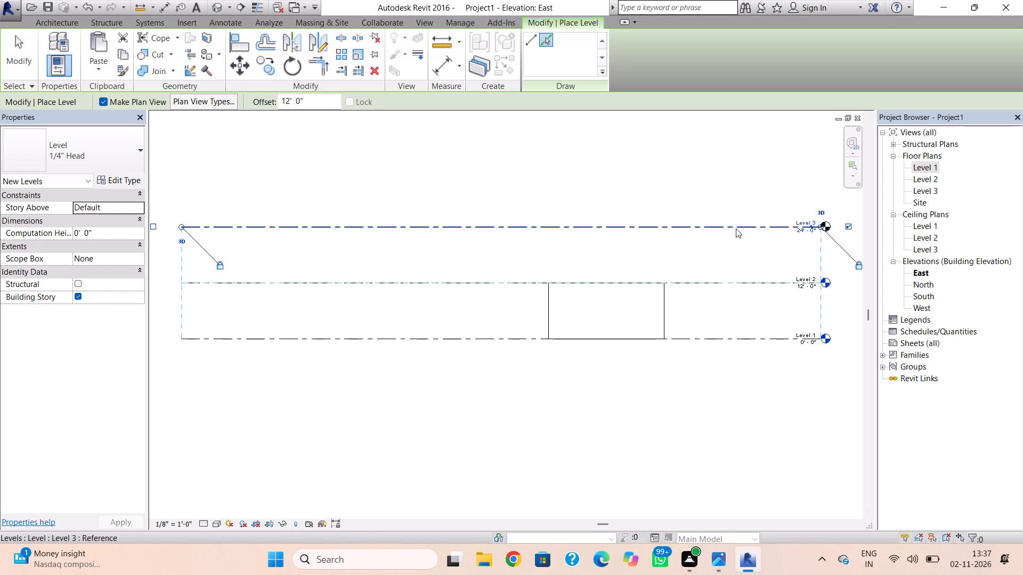
pyautogui.click(736, 225)
pyautogui.scroll(-1, 736, 224)
pyautogui.moveTo(744, 238); pyautogui.dragTo(745, 335, button='middle')
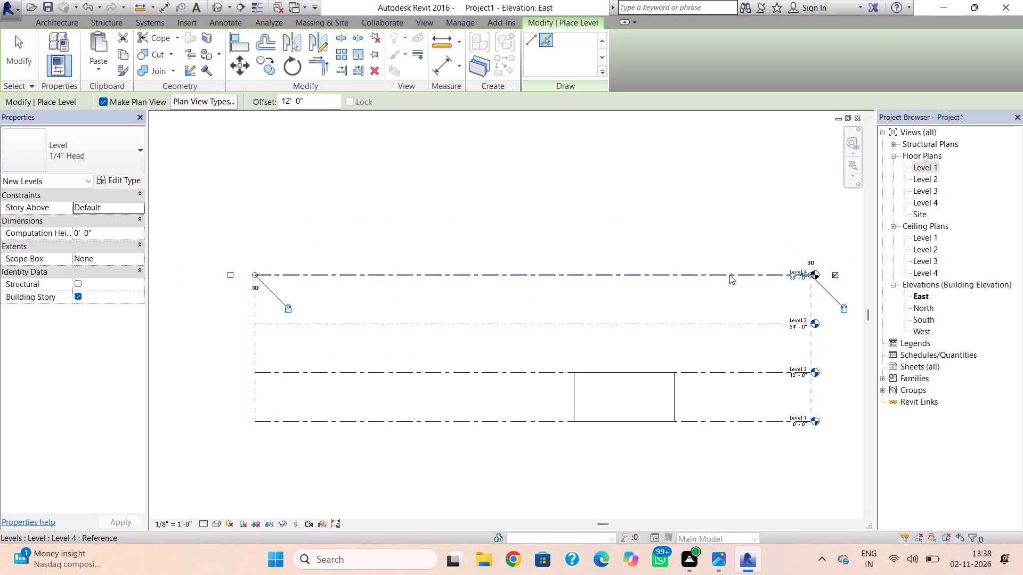
pyautogui.click(729, 272)
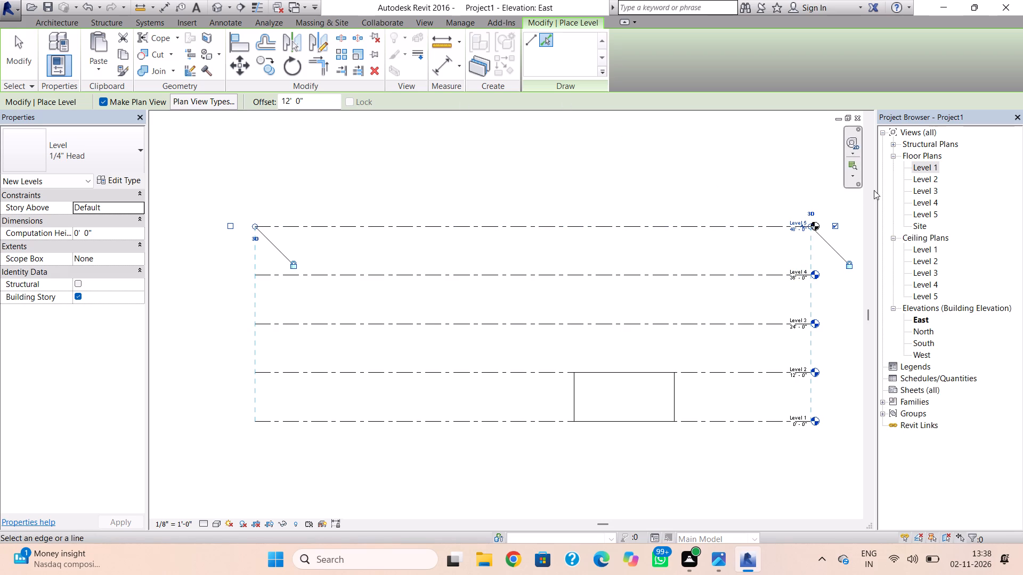
# Return to the Level 1 floor plan.
pyautogui.click(925, 160)
pyautogui.doubleClick(925, 167)
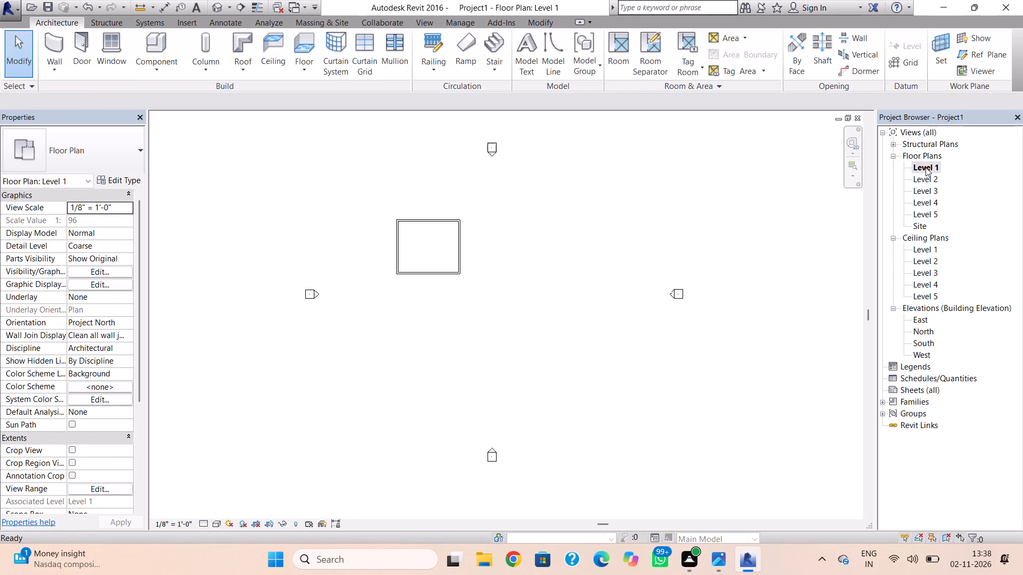
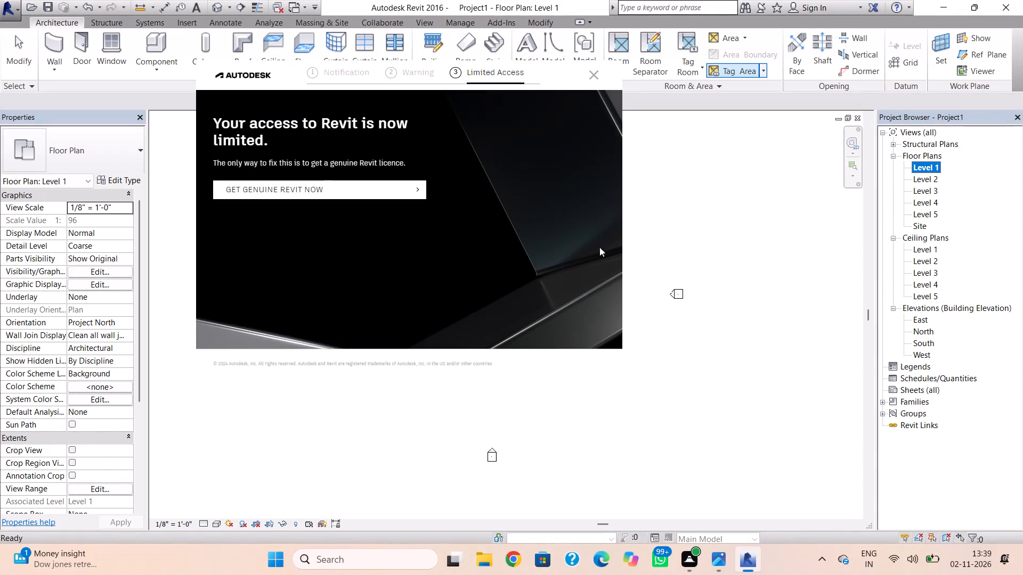
# Switch to the reference photo, dismiss the licence notices, examine the house's front facade and floor layout, and close the photo.
pyautogui.click(722, 564)
pyautogui.click(983, 27)
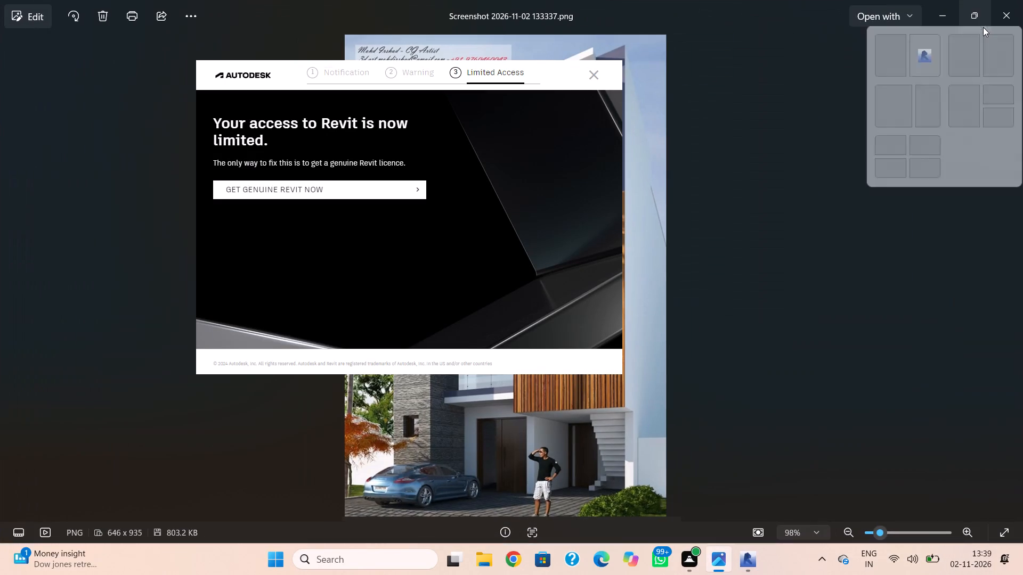
pyautogui.click(595, 79)
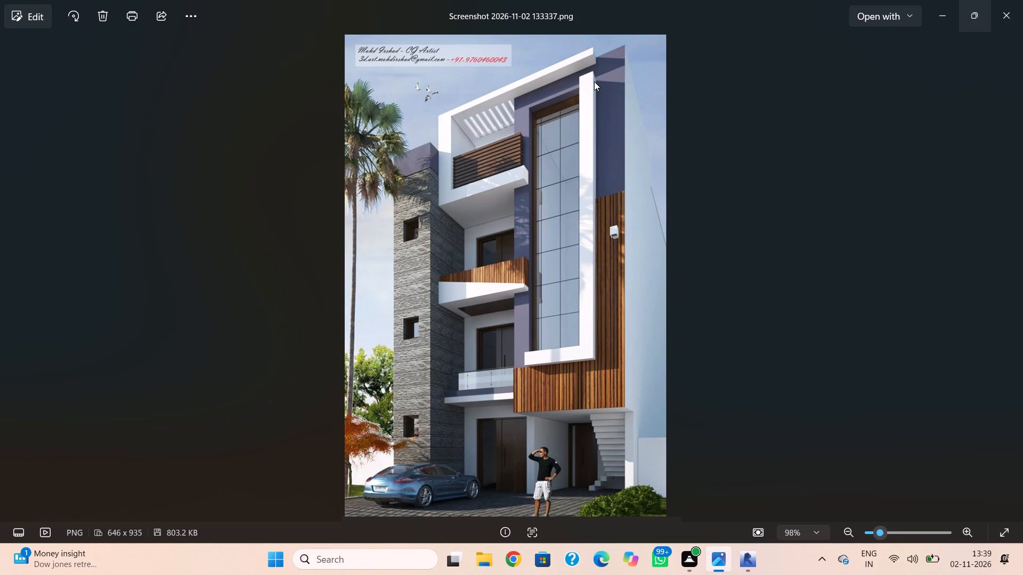
pyautogui.rightClick(938, 34)
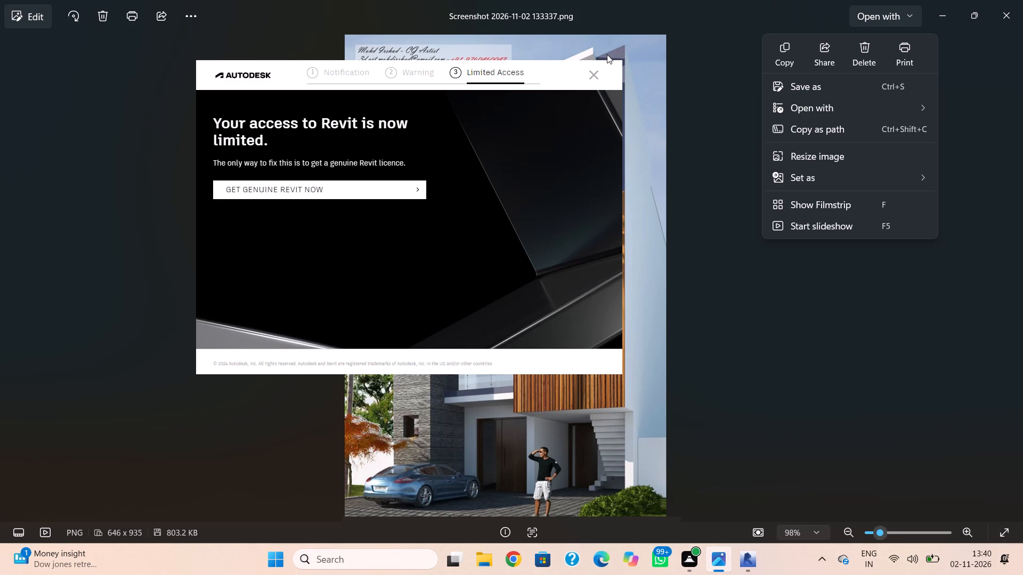
pyautogui.moveTo(10, 505); pyautogui.dragTo(109, 286, button='right')
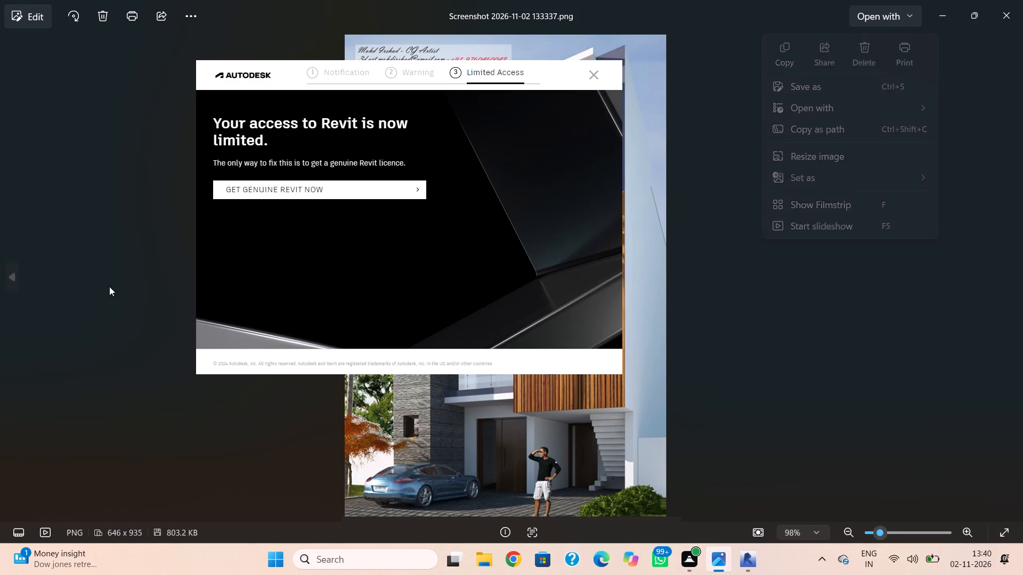
pyautogui.moveTo(109, 286); pyautogui.dragTo(302, 0, button='right')
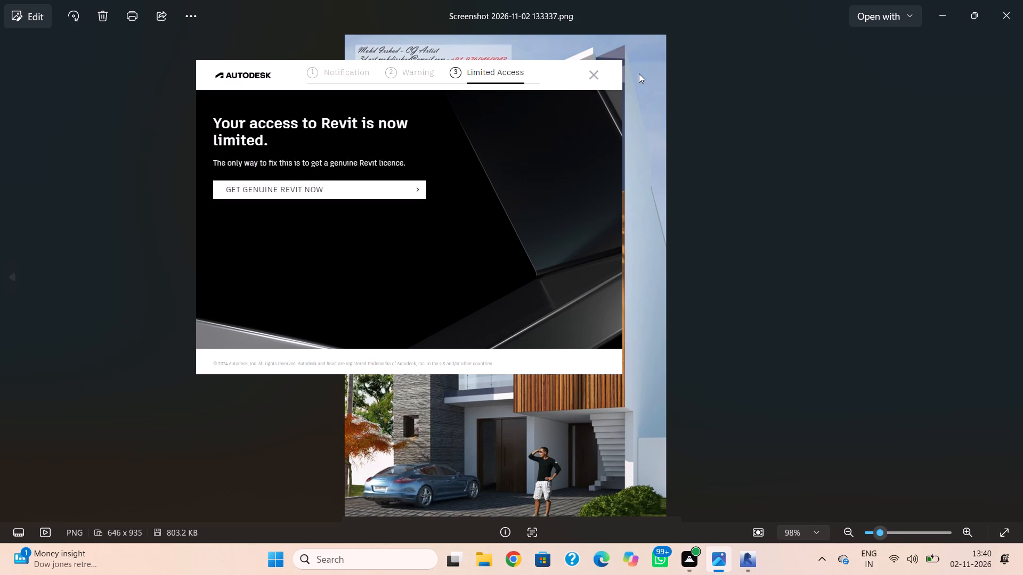
pyautogui.click(595, 70)
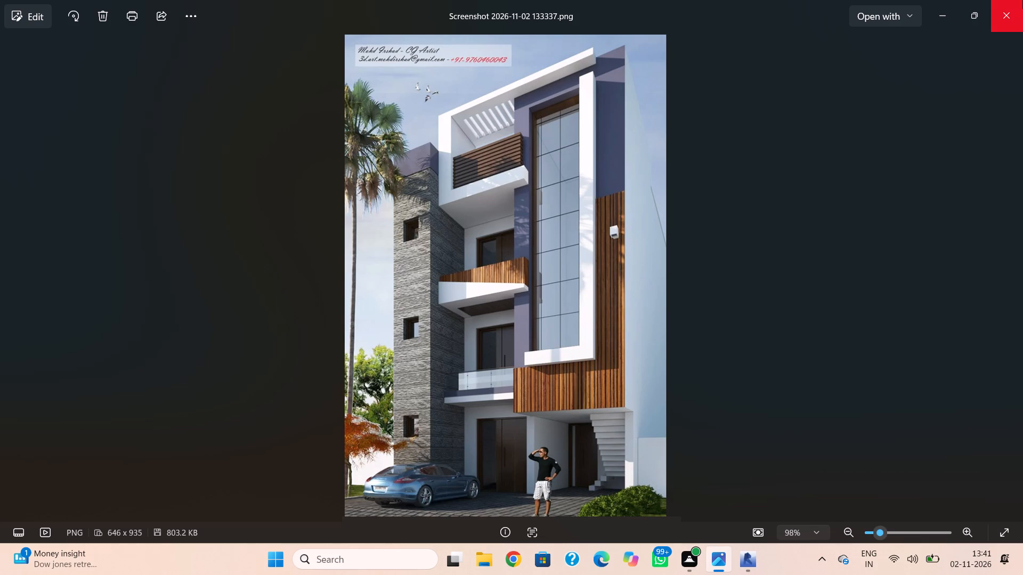
pyautogui.click(1015, 0)
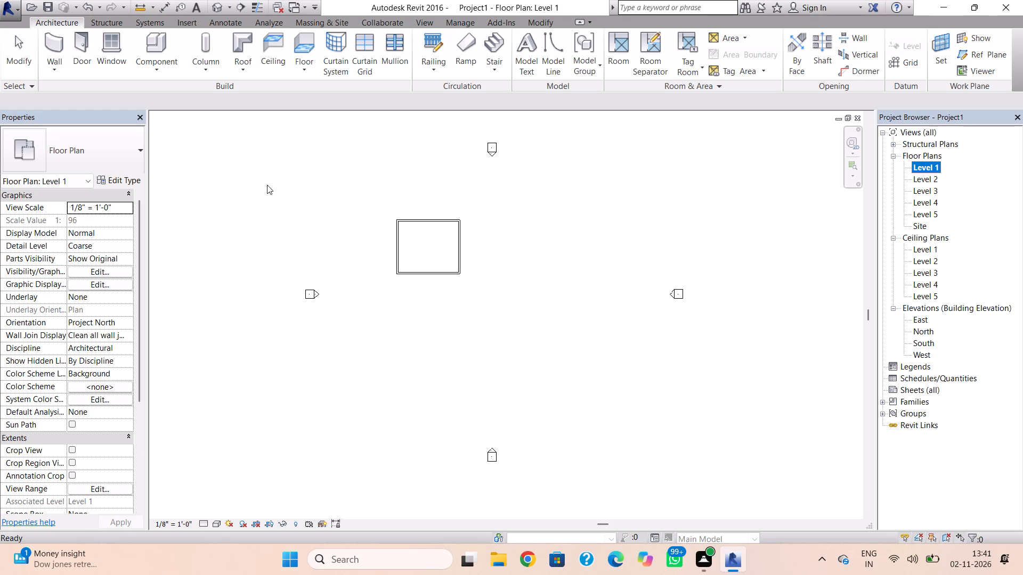
# Open the default 3D view of the walls and set its visual style to Realistic.
pyautogui.click(215, 9)
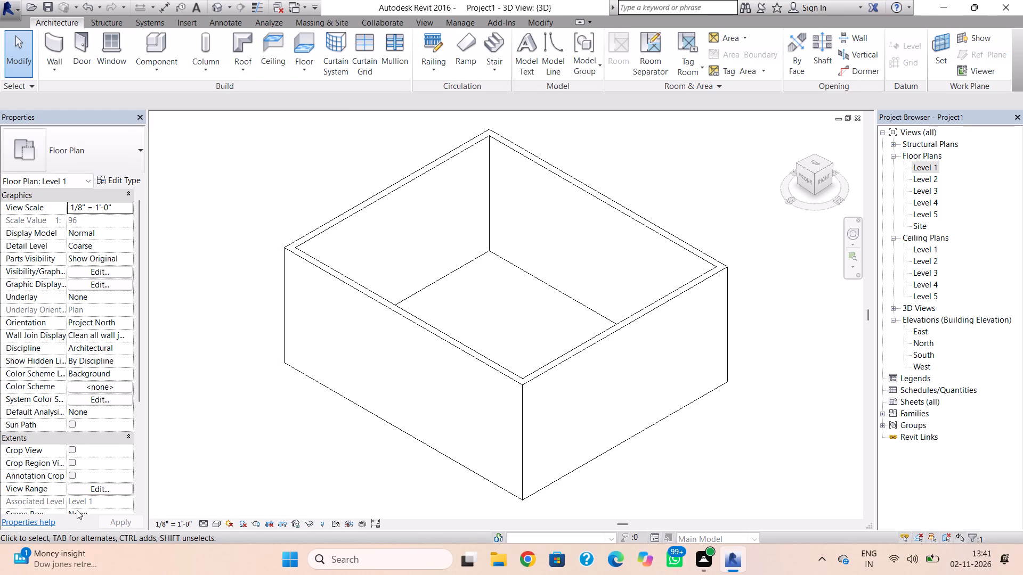
pyautogui.click(214, 524)
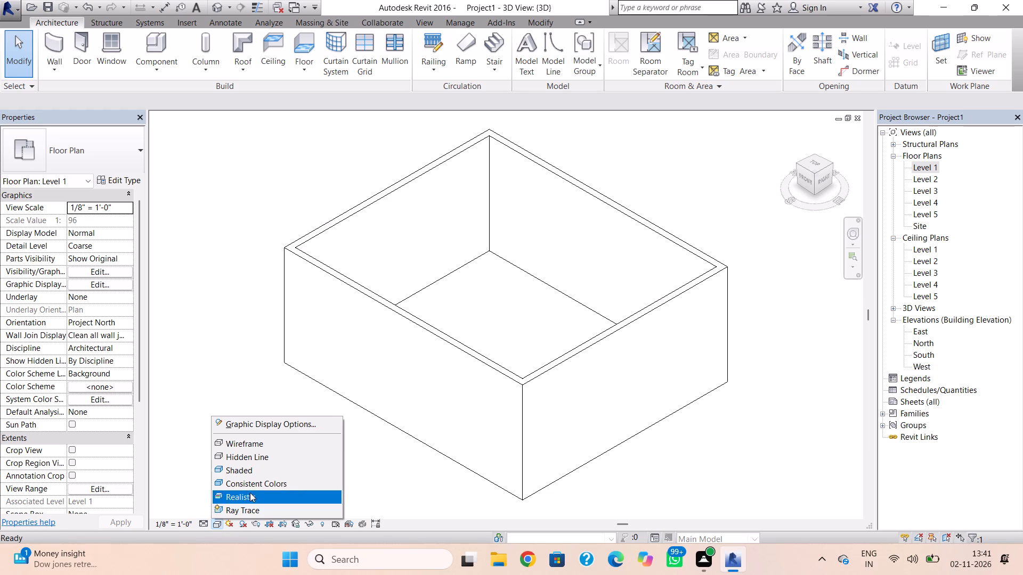
pyautogui.click(250, 492)
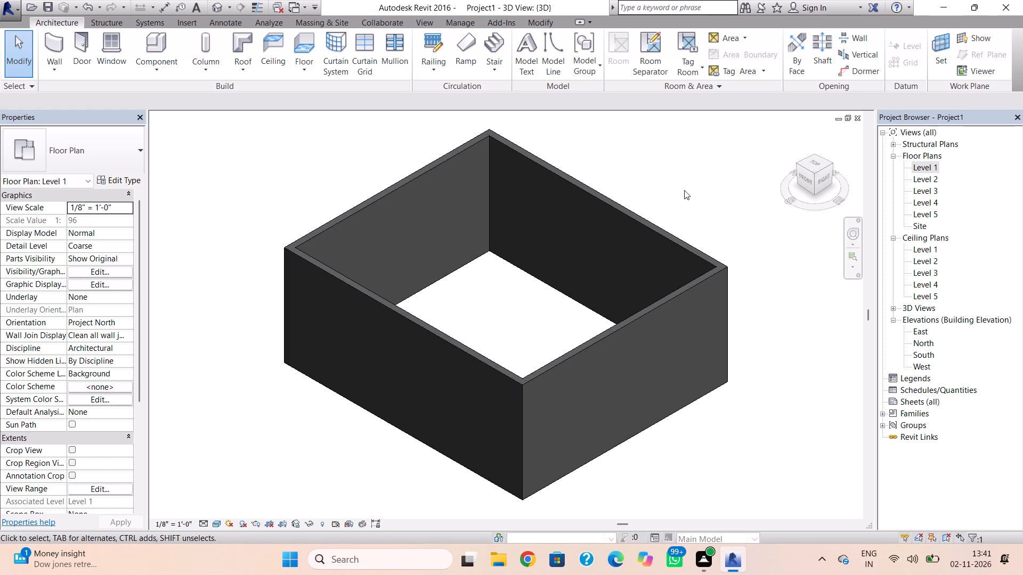
# In the Level 1 plan, create a Generic - 12" floor from a rectangular boundary of about 1277.5 SF surrounding the walls.
pyautogui.click(928, 166)
pyautogui.click(928, 166)
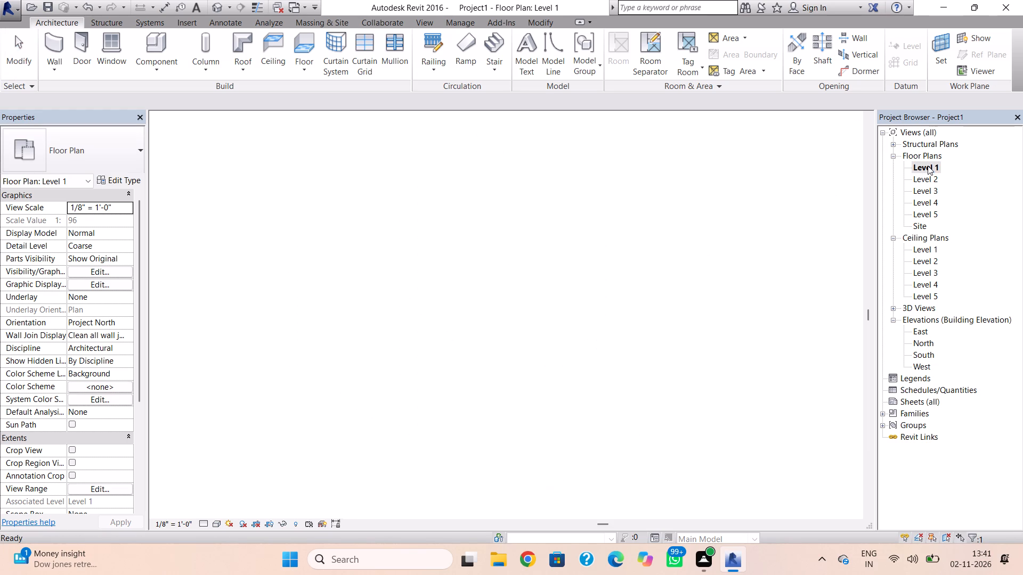
pyautogui.click(315, 55)
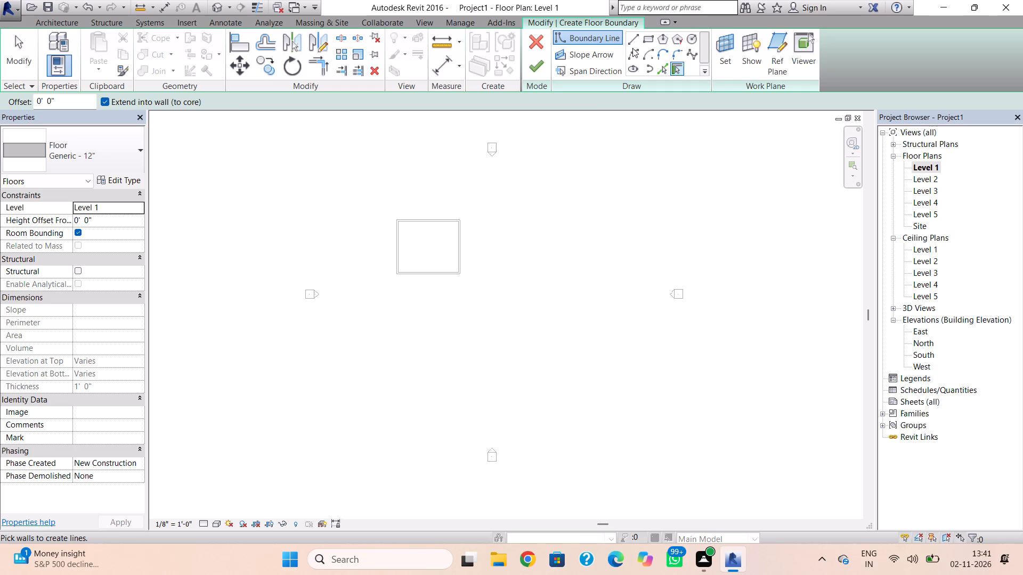
pyautogui.click(646, 44)
pyautogui.click(386, 209)
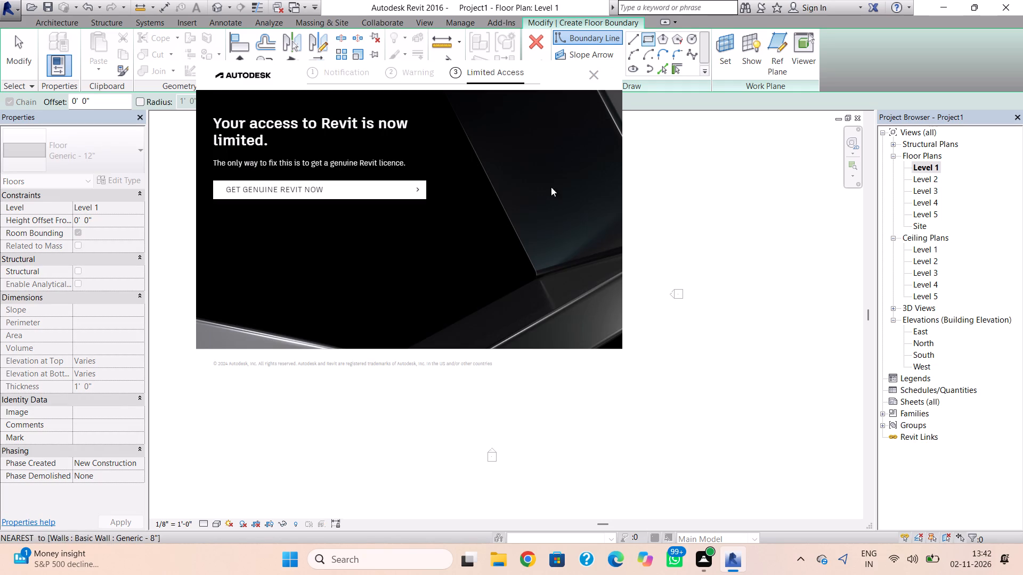
pyautogui.click(599, 72)
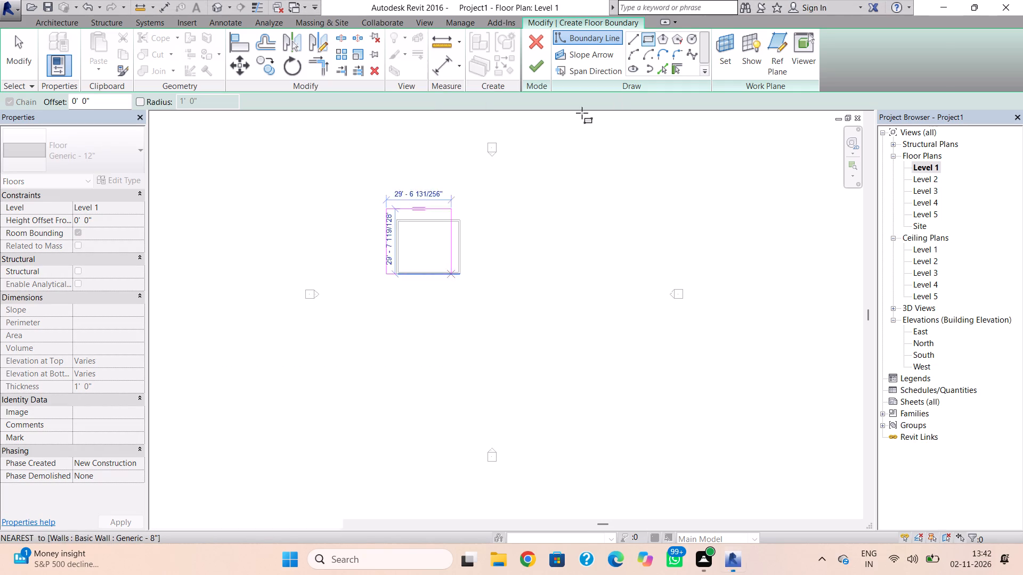
pyautogui.scroll(3, 466, 287)
pyautogui.click(467, 285)
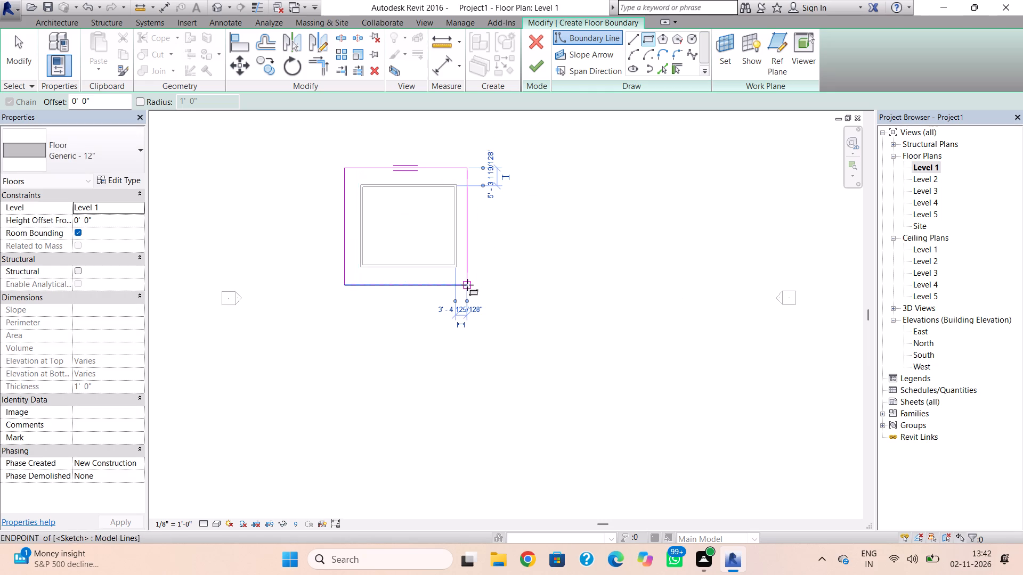
pyautogui.click(541, 64)
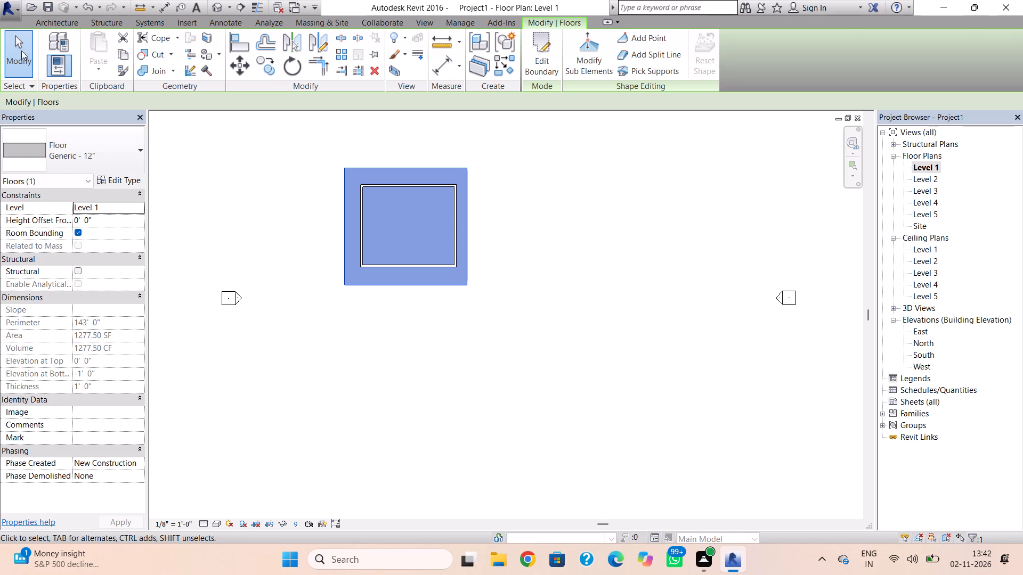
# Create a Generic - 9" footprint roof on Level 2 without slope, about 30'-6" by 27'-6" around the walls, and attach the walls to it.
pyautogui.click(51, 23)
pyautogui.click(240, 47)
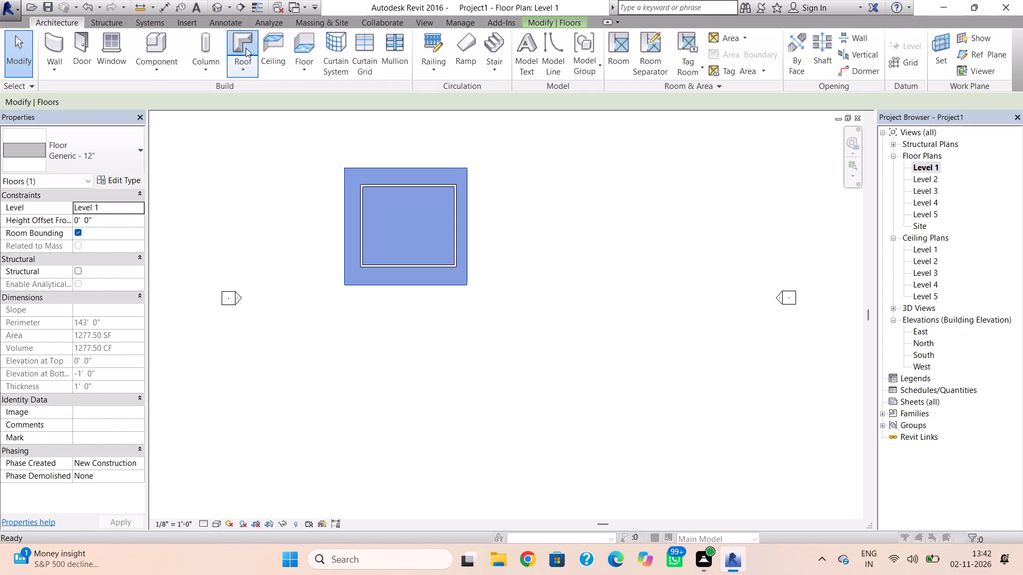
pyautogui.click(507, 298)
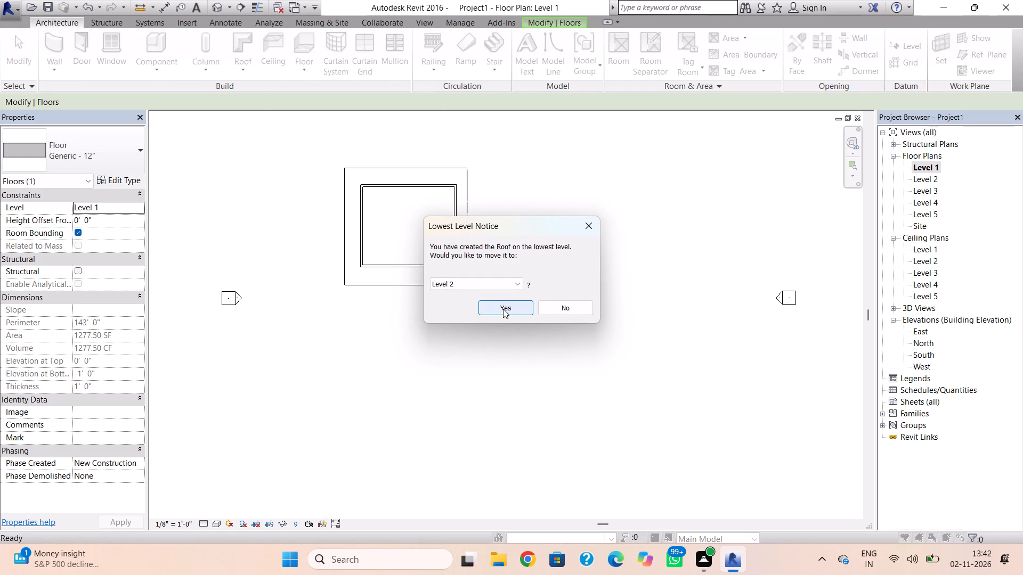
pyautogui.click(503, 309)
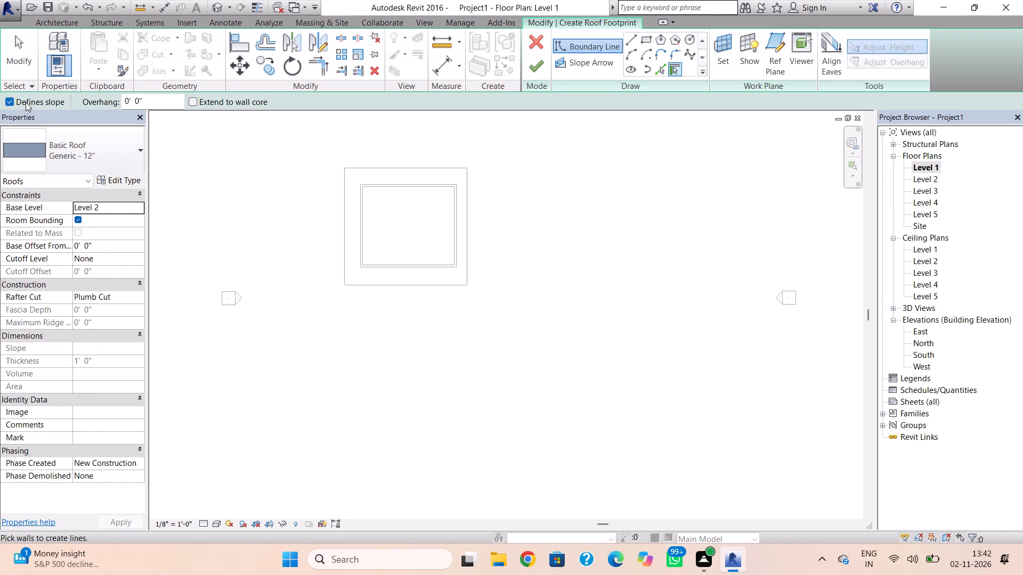
pyautogui.click(12, 101)
pyautogui.click(90, 158)
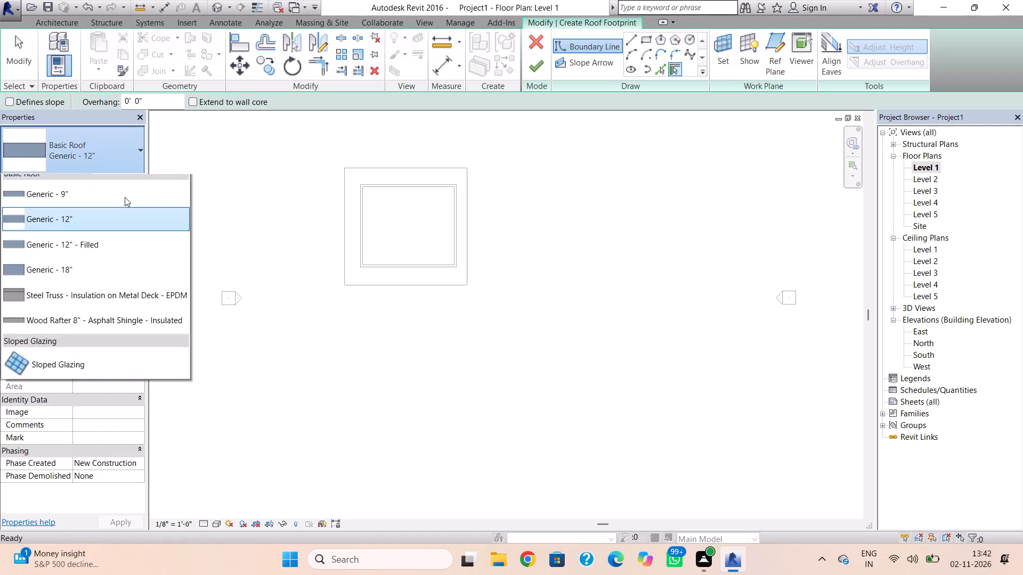
pyautogui.click(134, 227)
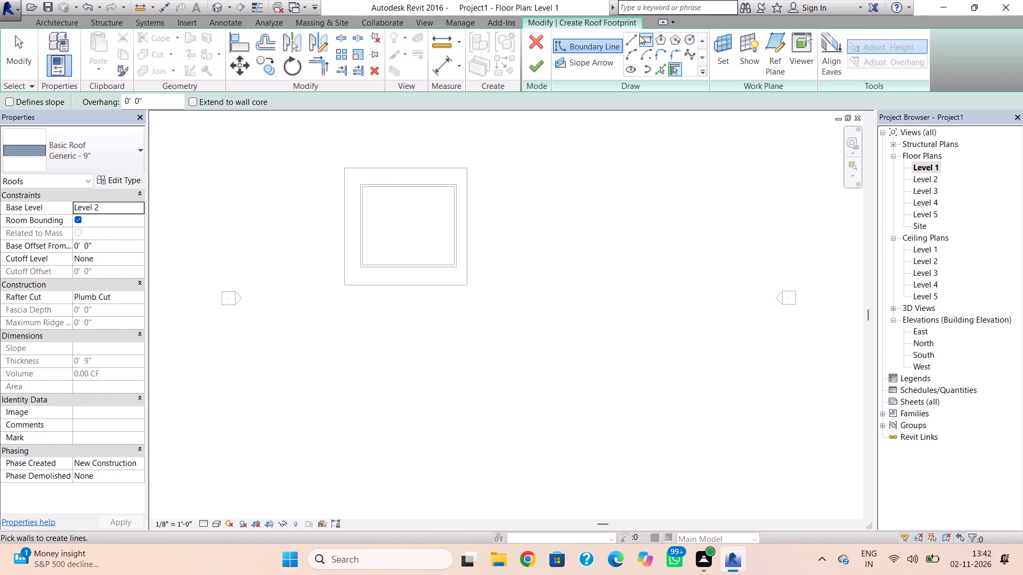
pyautogui.click(639, 42)
pyautogui.scroll(2, 359, 182)
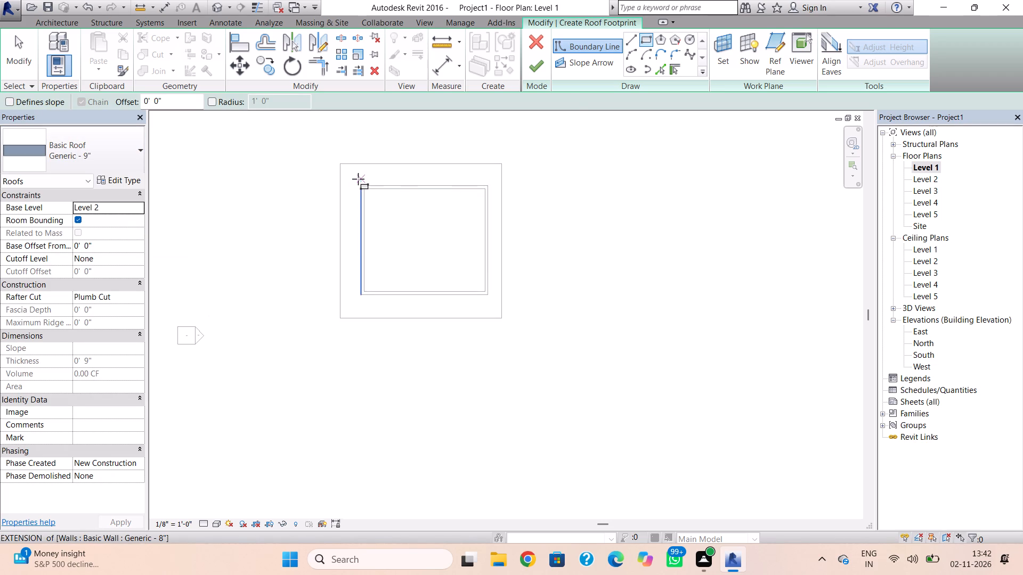
pyautogui.scroll(5, 358, 179)
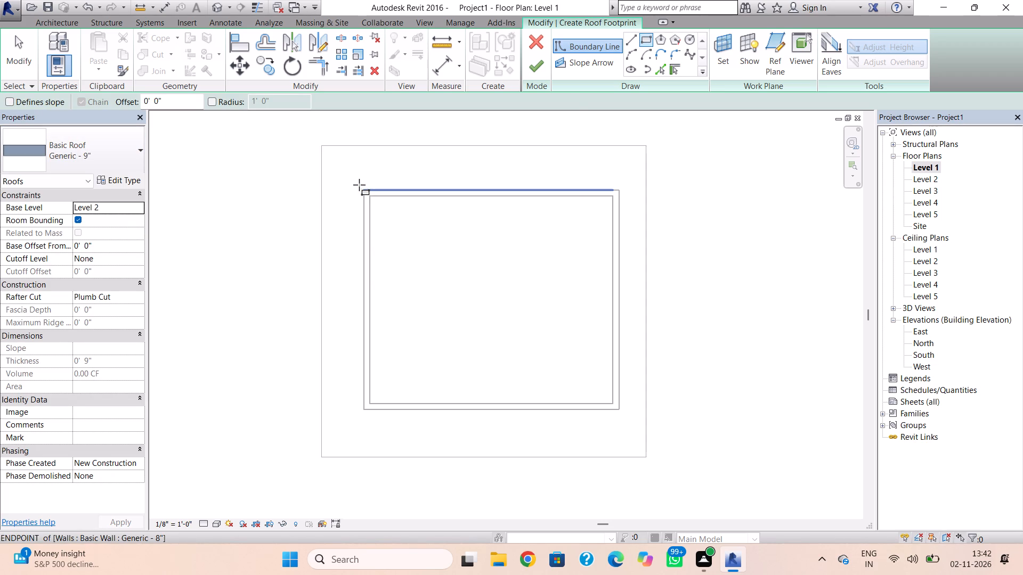
pyautogui.scroll(2, 359, 185)
pyautogui.click(359, 185)
pyautogui.scroll(-4, 584, 382)
pyautogui.moveTo(584, 381); pyautogui.dragTo(558, 323, button='middle')
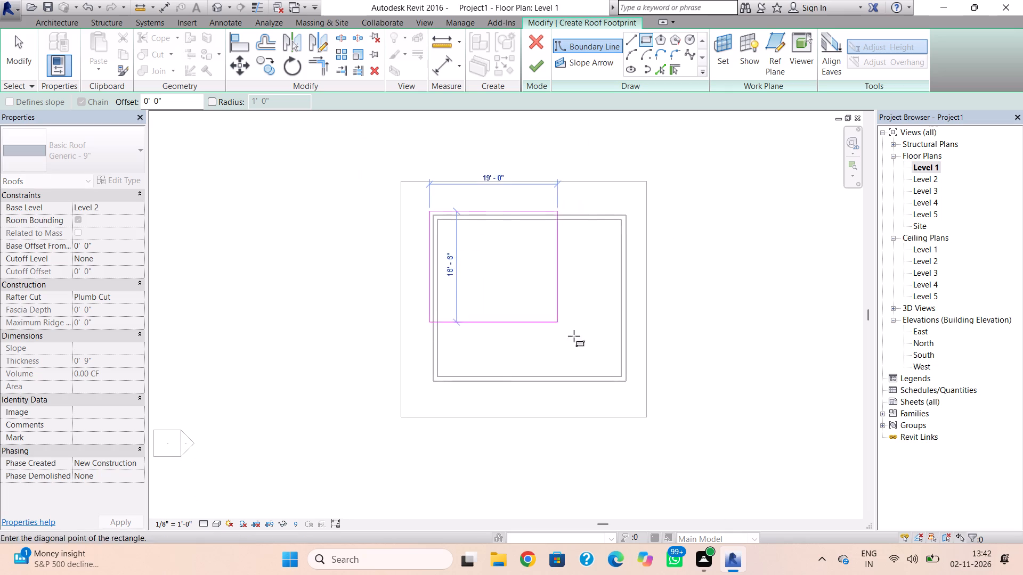
pyautogui.click(635, 395)
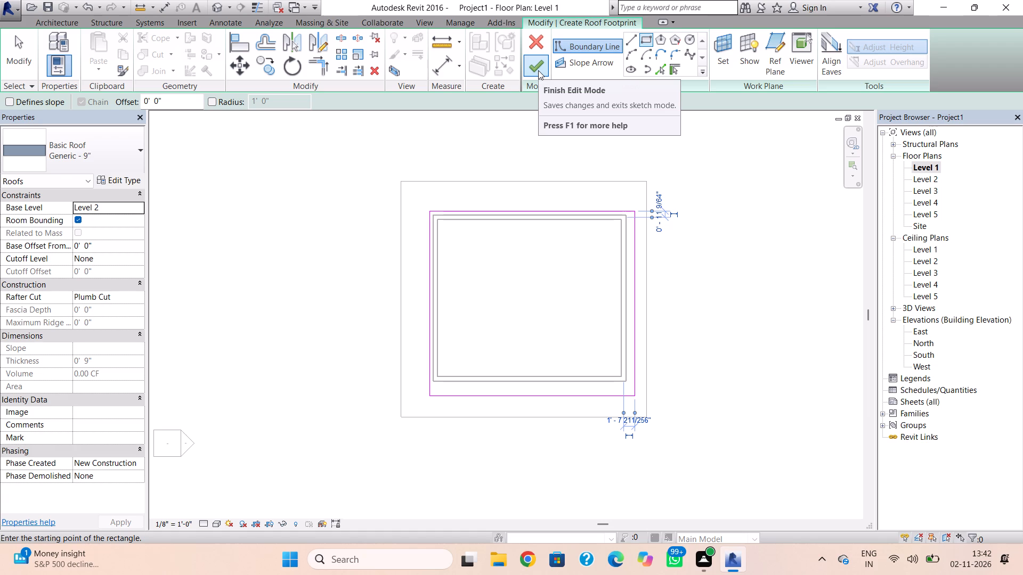
pyautogui.click(538, 70)
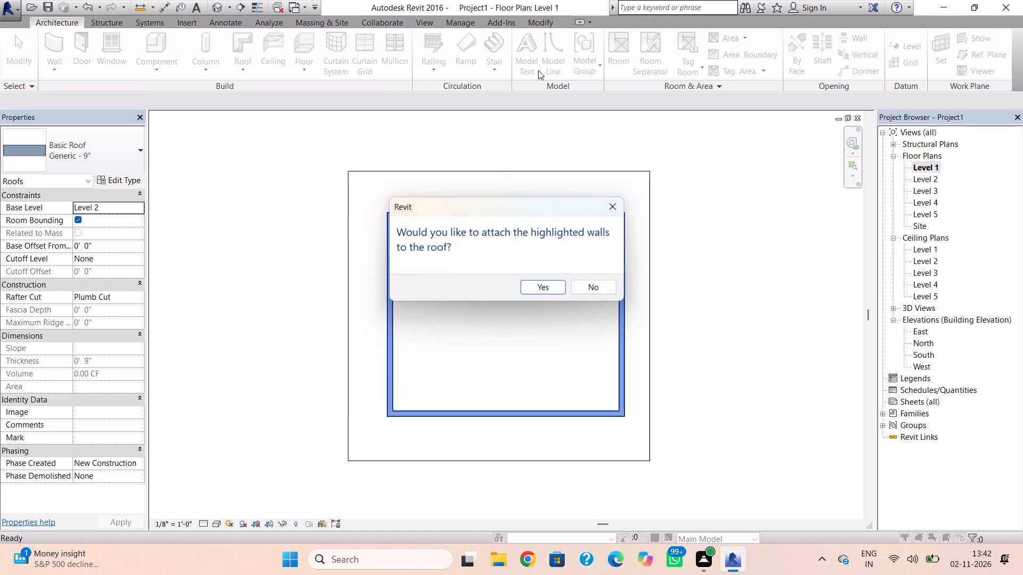
pyautogui.click(534, 289)
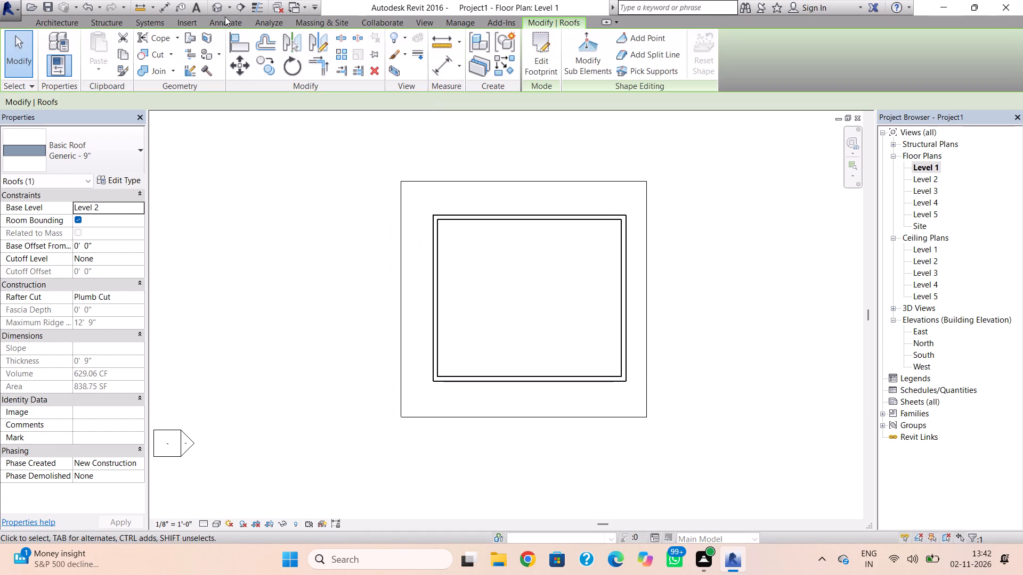
# Edit the roof's footprint in the Level 1 plan, moving its east edge 1' inward, and return to the 3D view.
pyautogui.click(219, 9)
pyautogui.keyDown('shift'); pyautogui.moveTo(473, 187); pyautogui.dragTo(567, 188, button='right'); pyautogui.keyUp('shift')
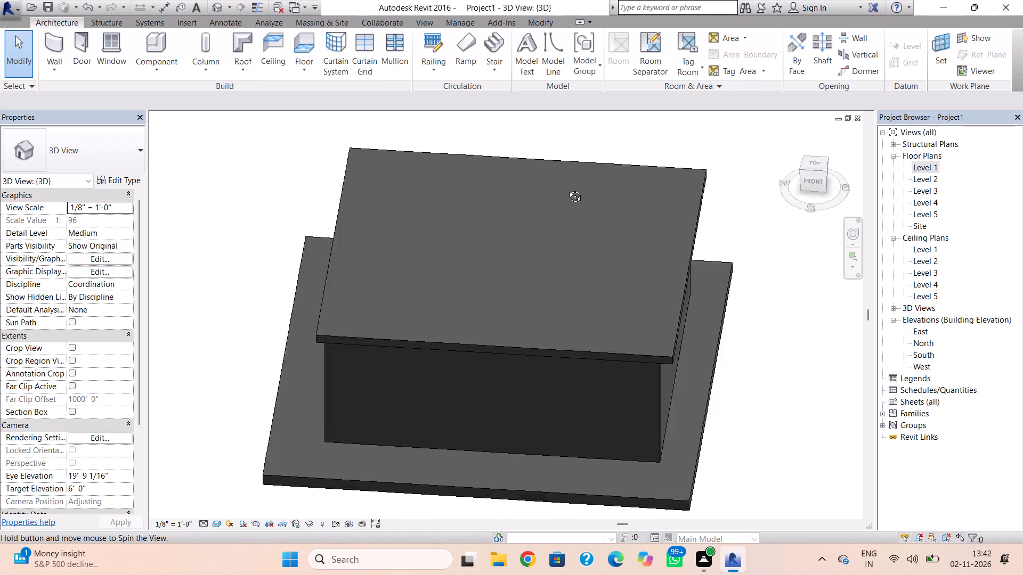
pyautogui.keyDown('shift'); pyautogui.moveTo(567, 188); pyautogui.dragTo(562, 137, button='right'); pyautogui.keyUp('shift')
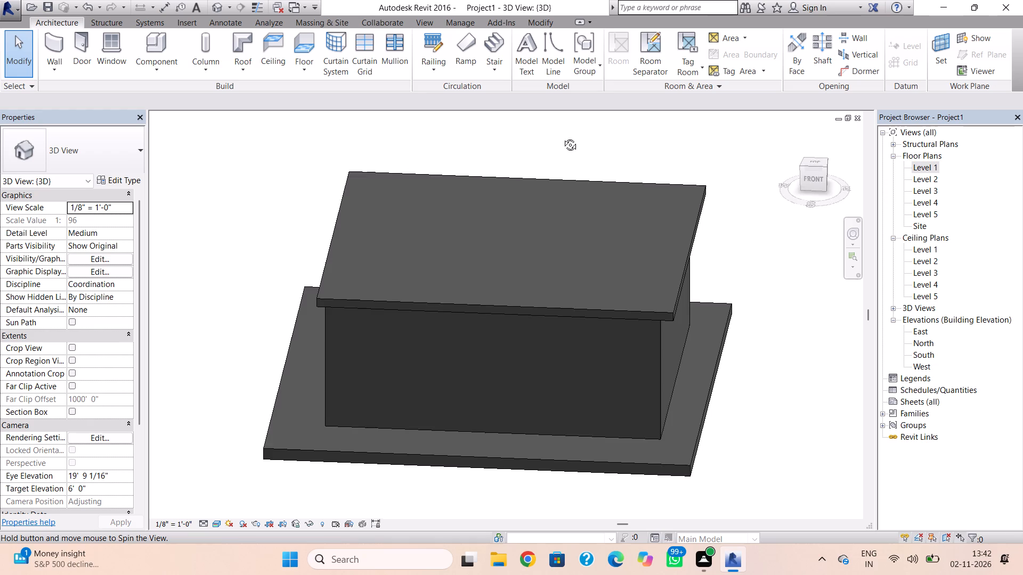
pyautogui.keyDown('shift'); pyautogui.moveTo(562, 137); pyautogui.dragTo(569, 117, button='right'); pyautogui.keyUp('shift')
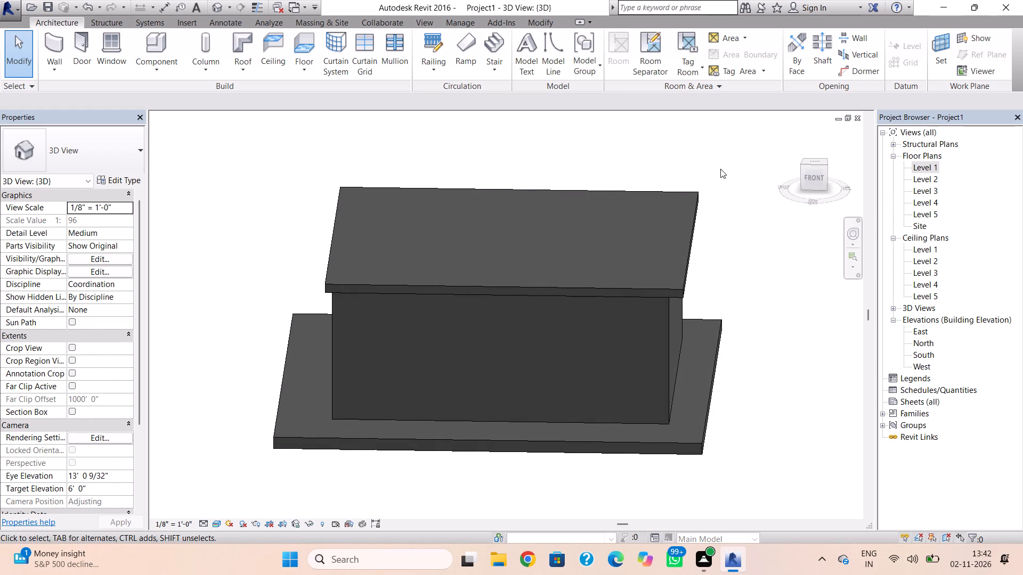
pyautogui.click(818, 182)
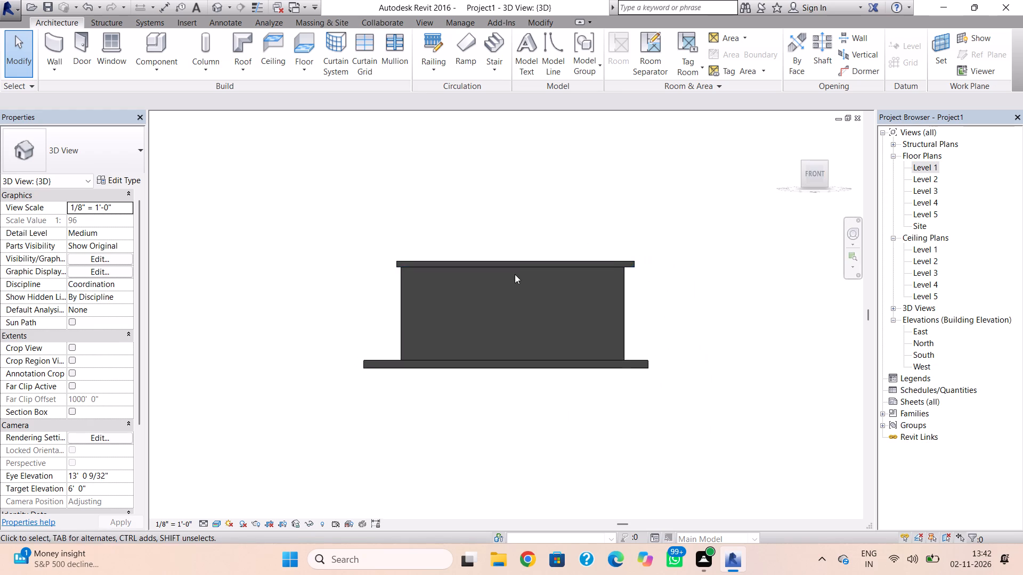
pyautogui.scroll(1, 515, 274)
pyautogui.doubleClick(643, 256)
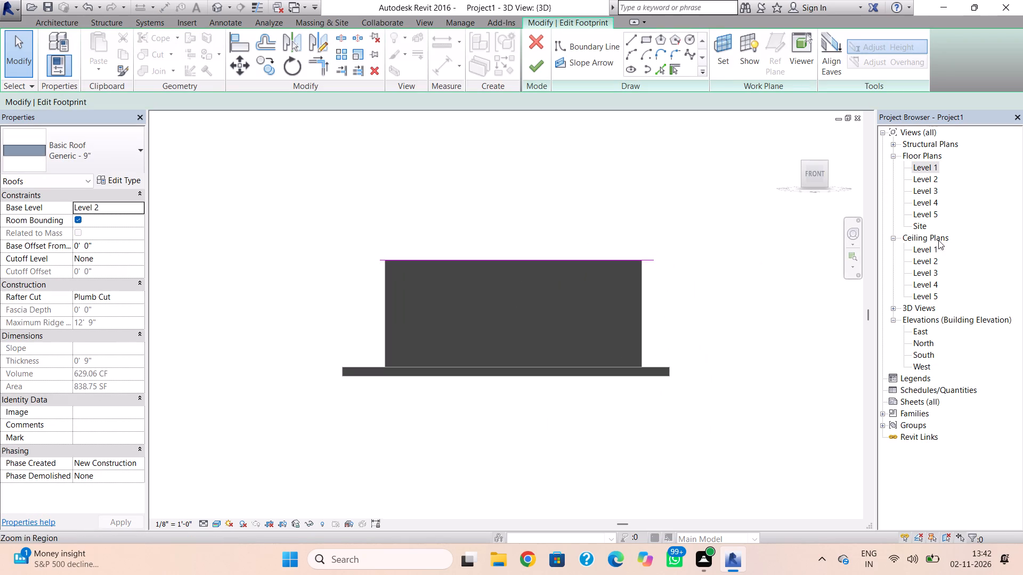
pyautogui.doubleClick(921, 168)
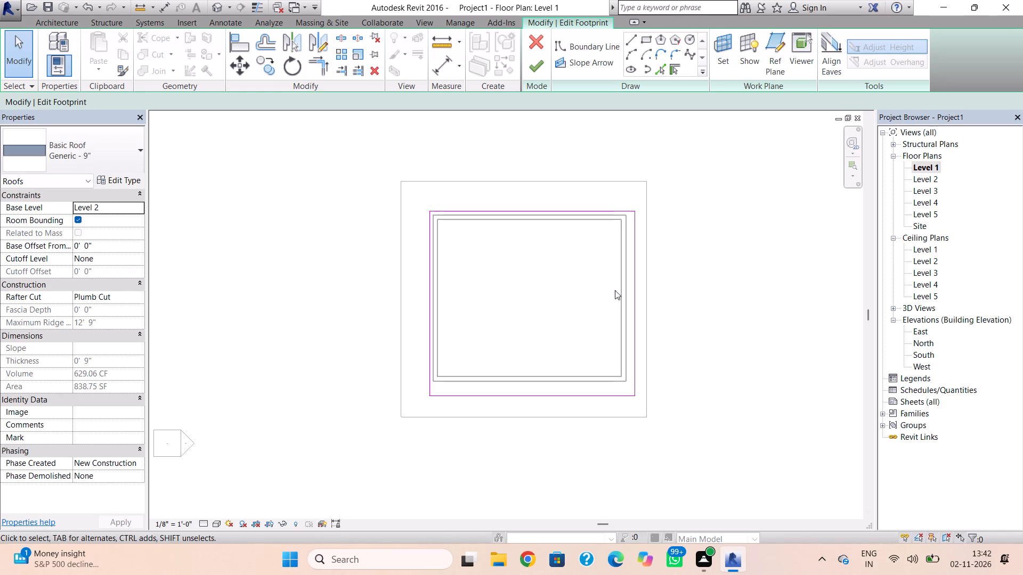
pyautogui.click(632, 289)
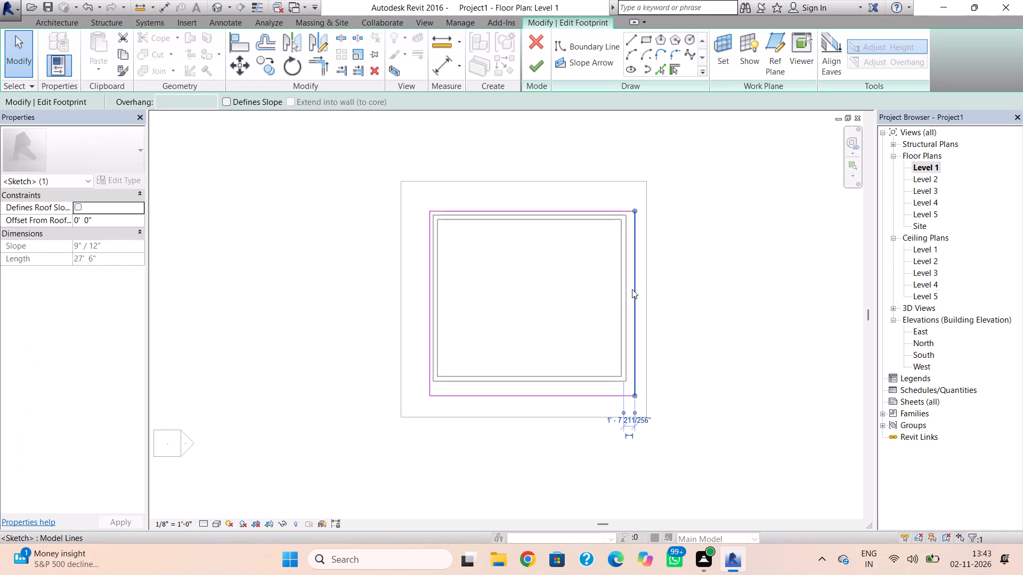
pyautogui.press('Left')
pyautogui.press('Left')
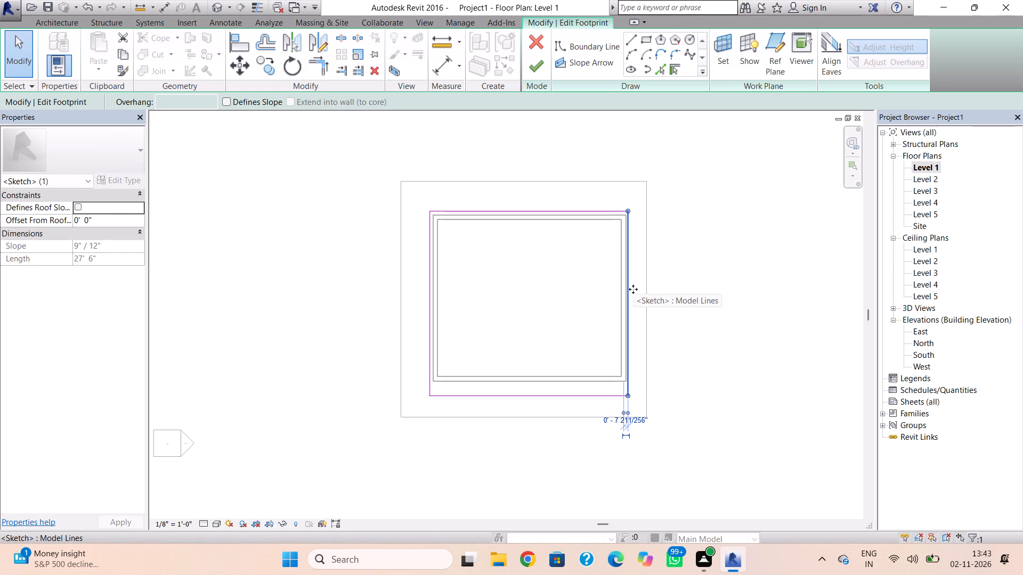
pyautogui.click(540, 75)
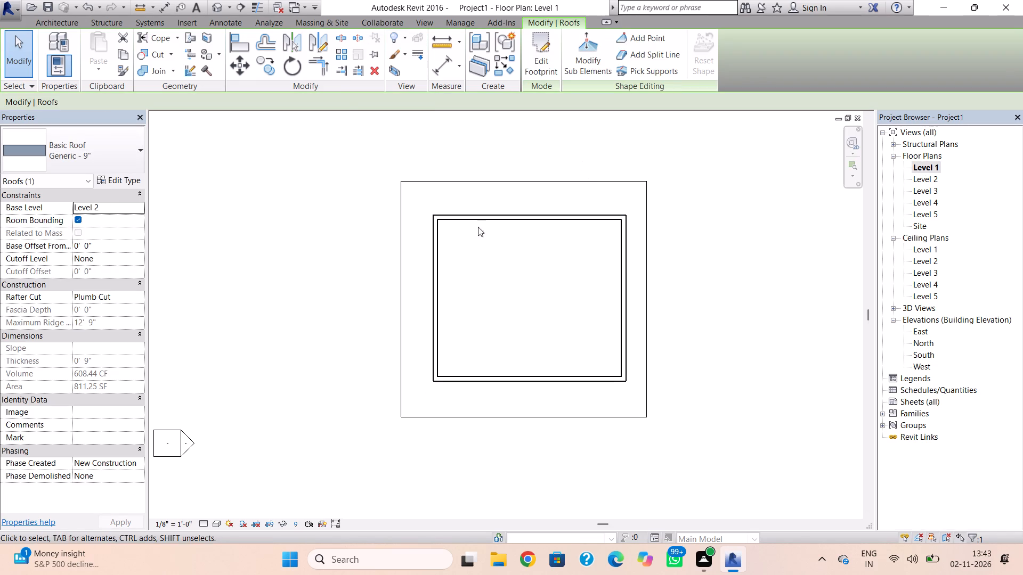
pyautogui.click(223, 10)
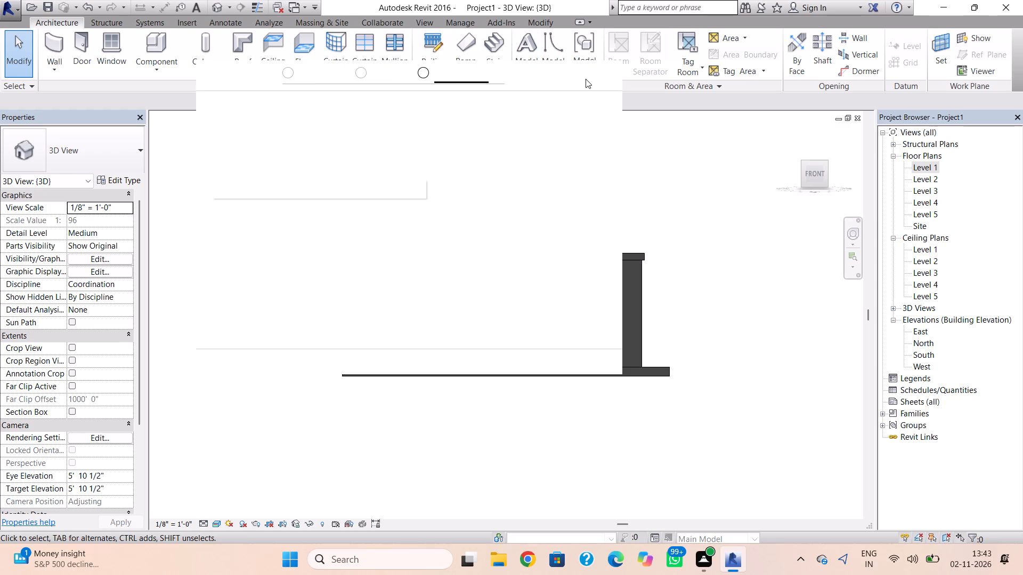
pyautogui.click(587, 71)
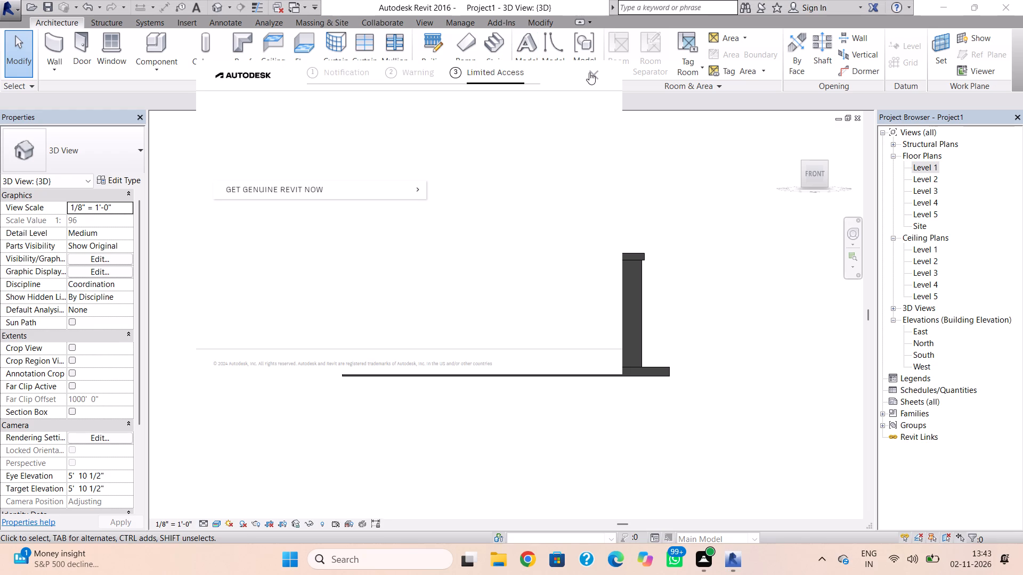
# In the Level 1 plan, draw a 15' Generic - 5" wall along the front wall's outside from the southeast corner, located by Finish Face: Exterior.
pyautogui.doubleClick(935, 165)
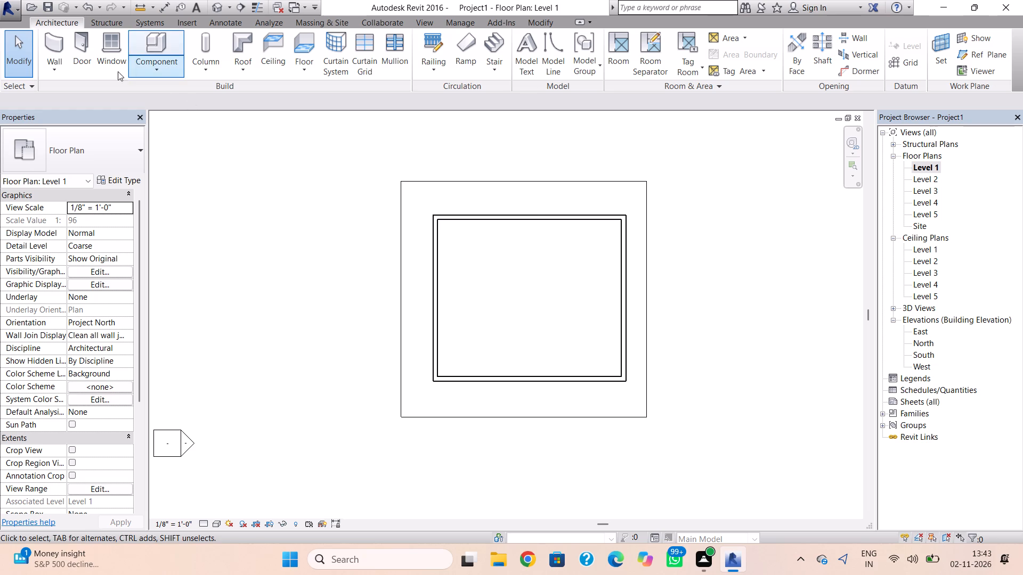
pyautogui.click(53, 40)
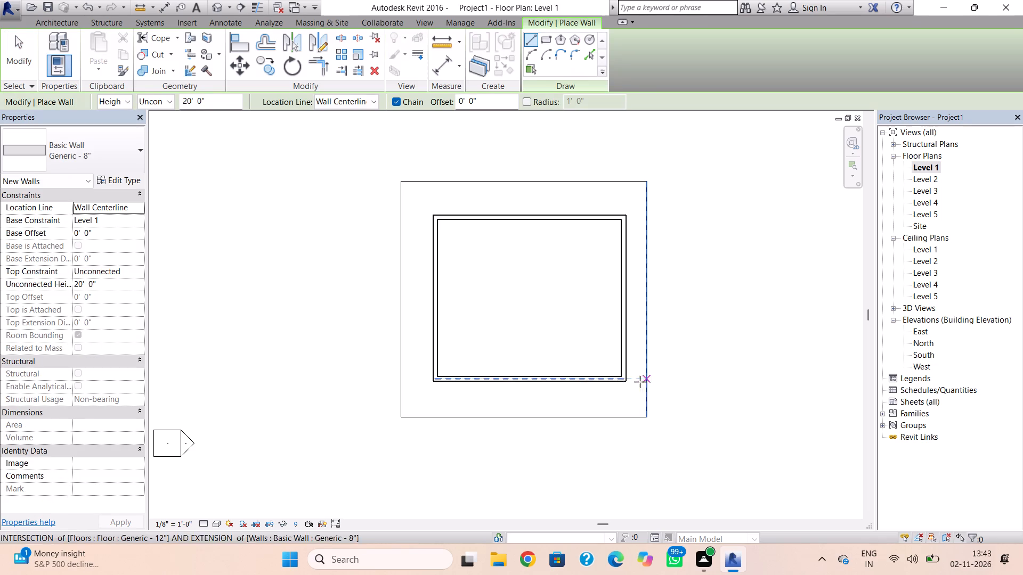
pyautogui.click(84, 139)
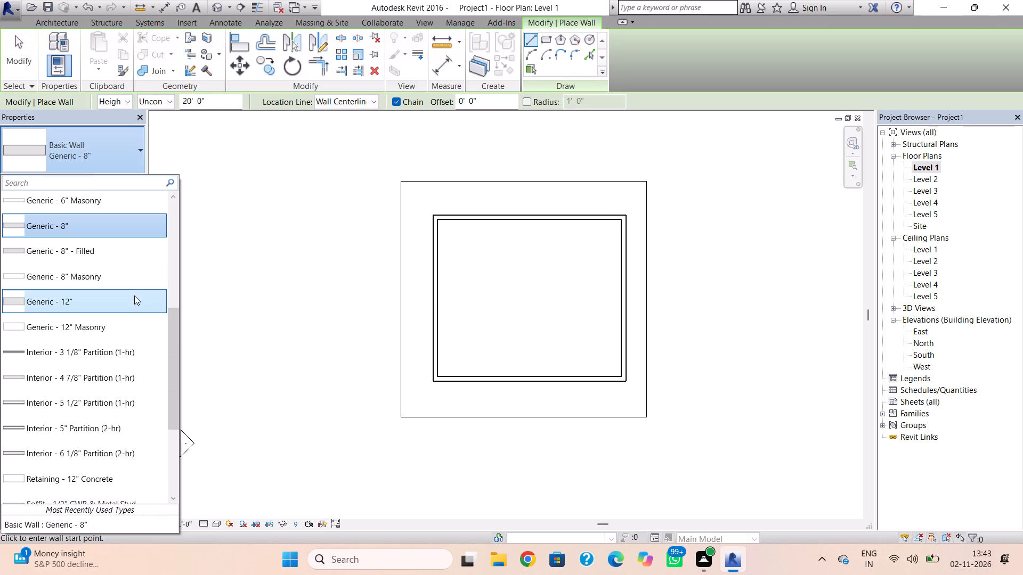
pyautogui.scroll(2, 128, 251)
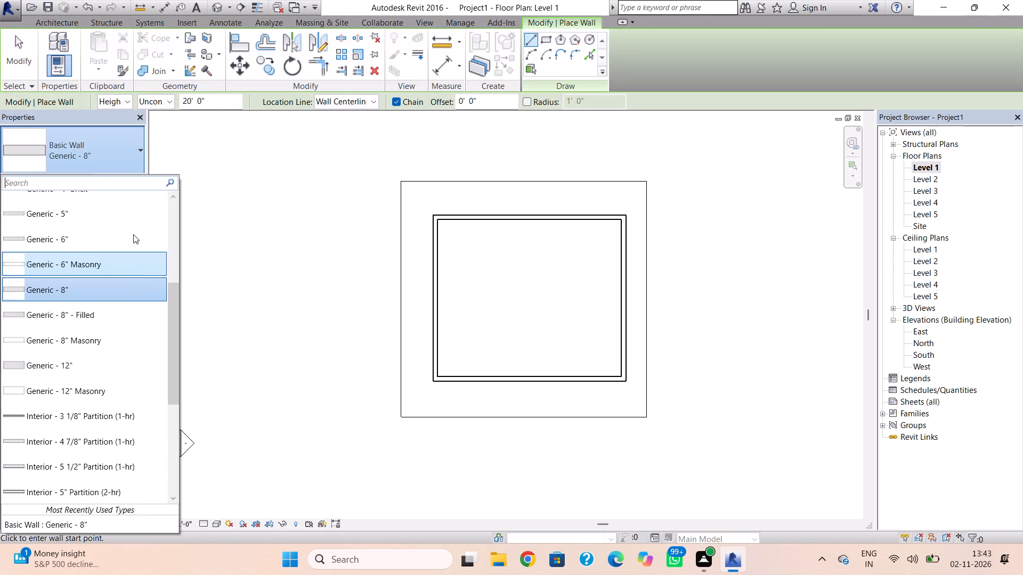
pyautogui.click(141, 220)
pyautogui.scroll(2, 622, 376)
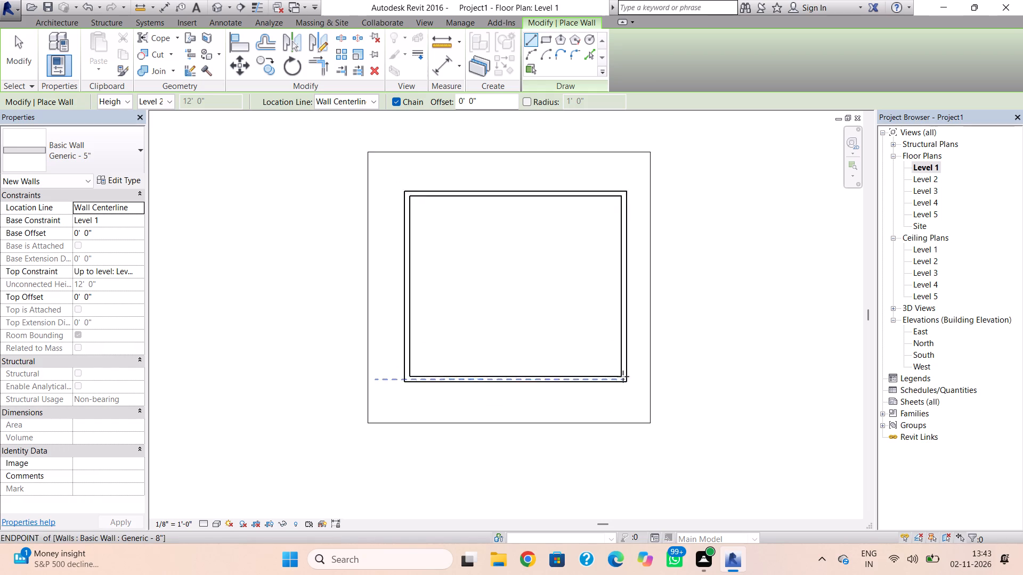
pyautogui.scroll(4, 623, 376)
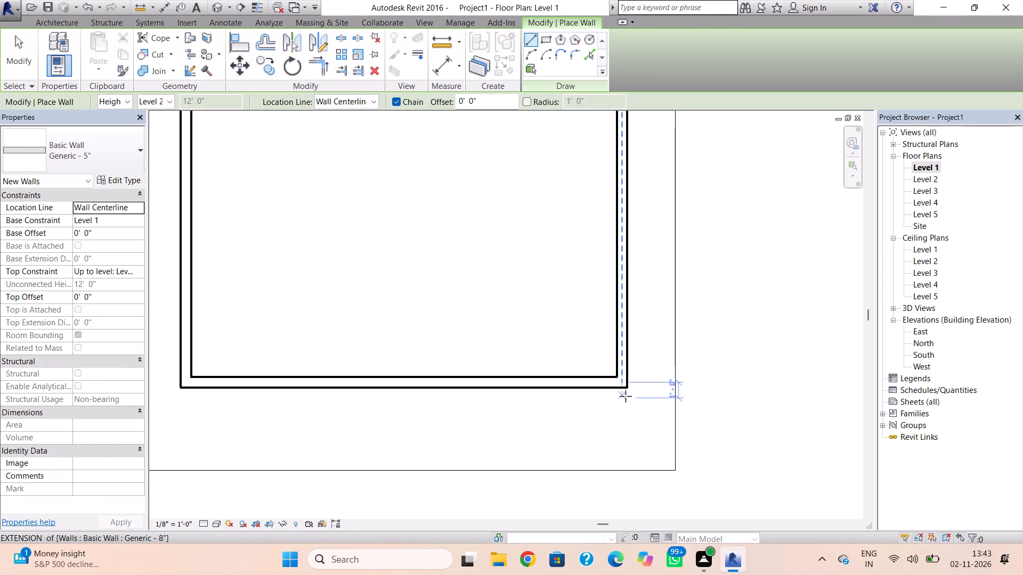
pyautogui.click(626, 389)
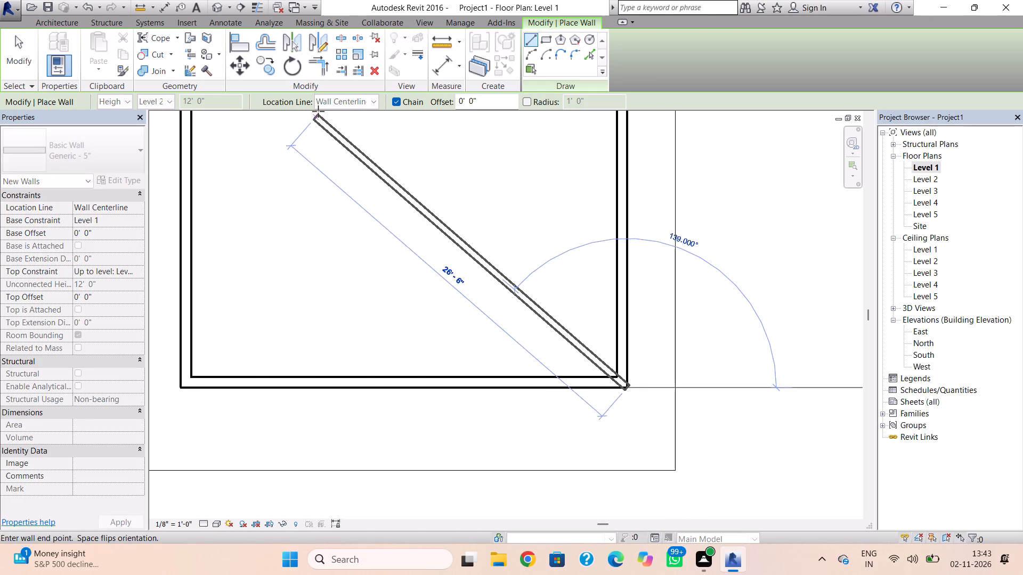
pyautogui.press('Escape')
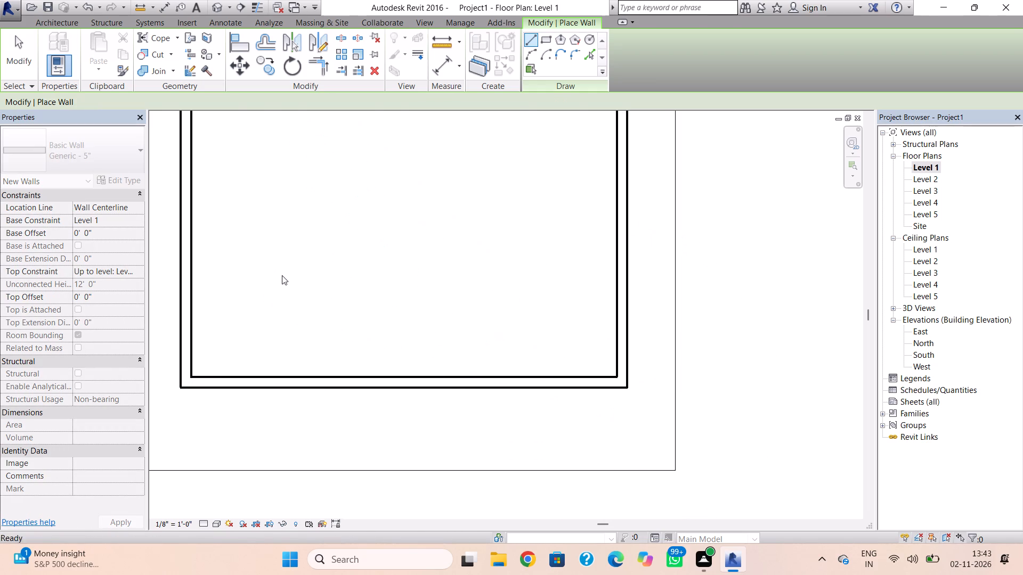
pyautogui.click(371, 102)
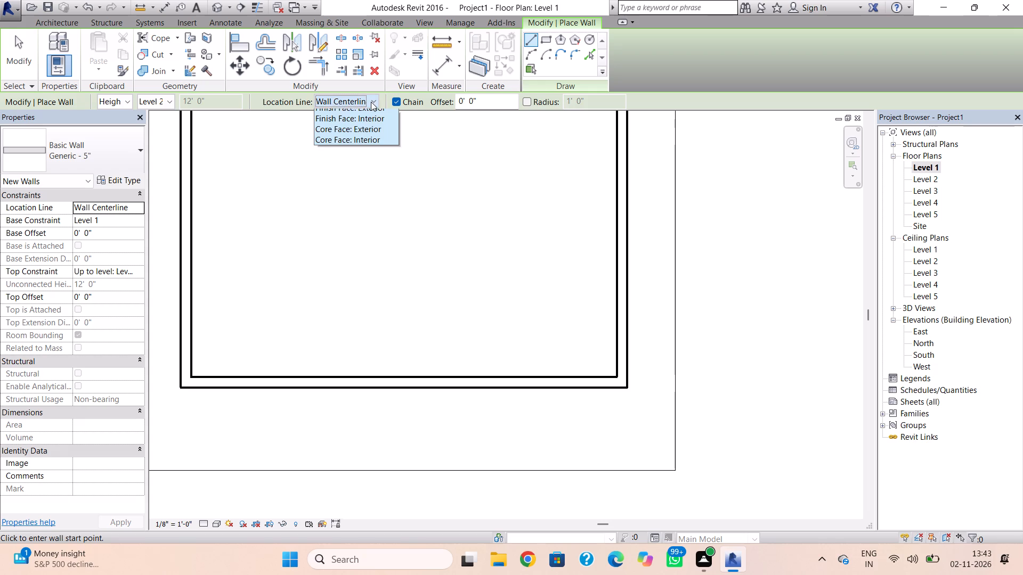
pyautogui.click(389, 139)
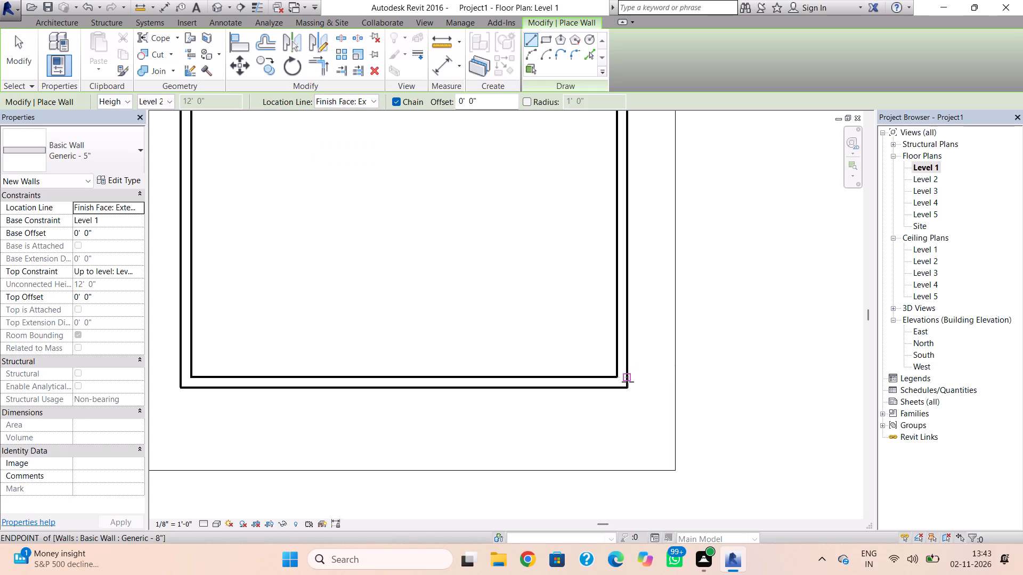
pyautogui.click(628, 386)
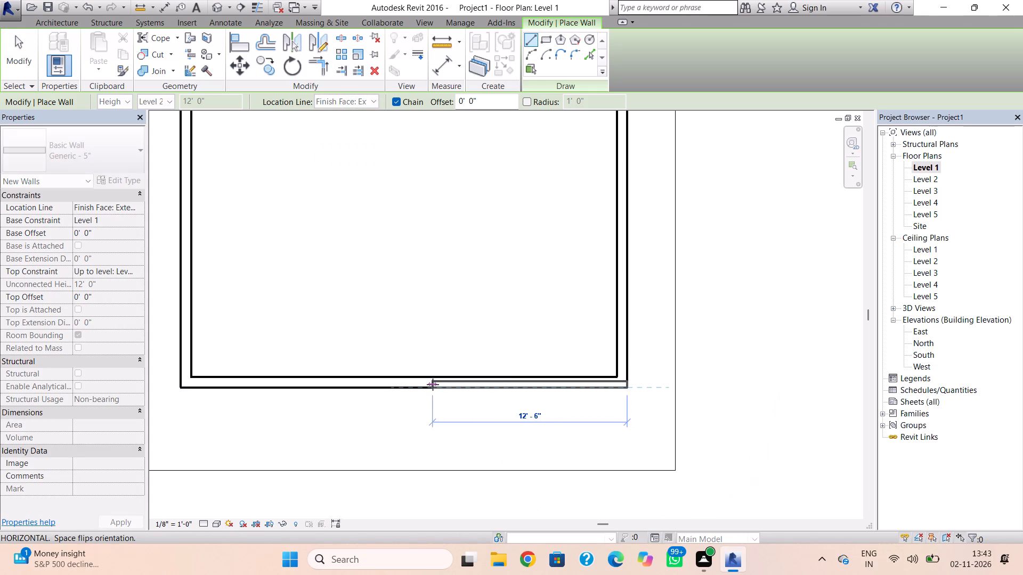
pyautogui.press('space')
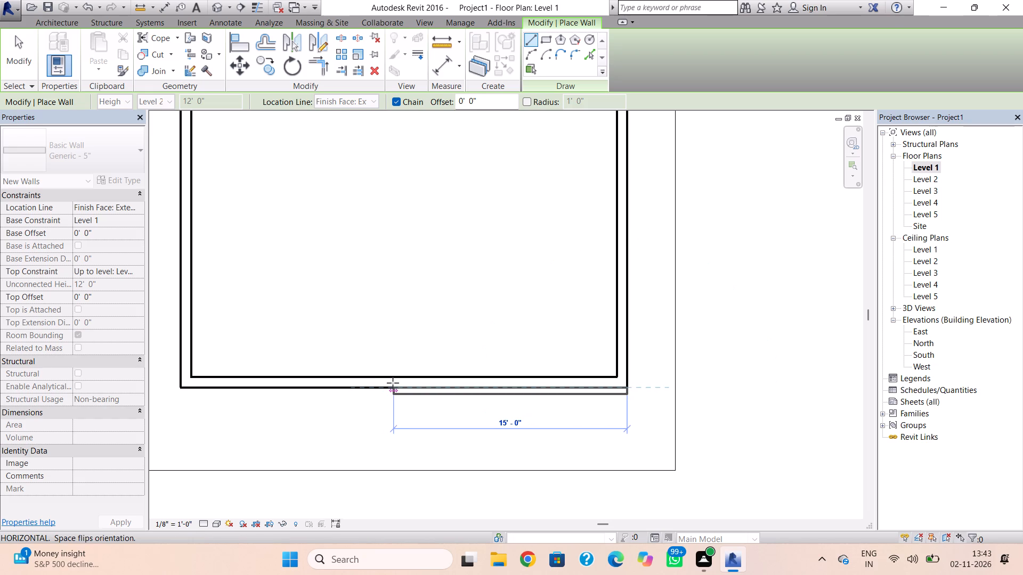
pyautogui.click(393, 383)
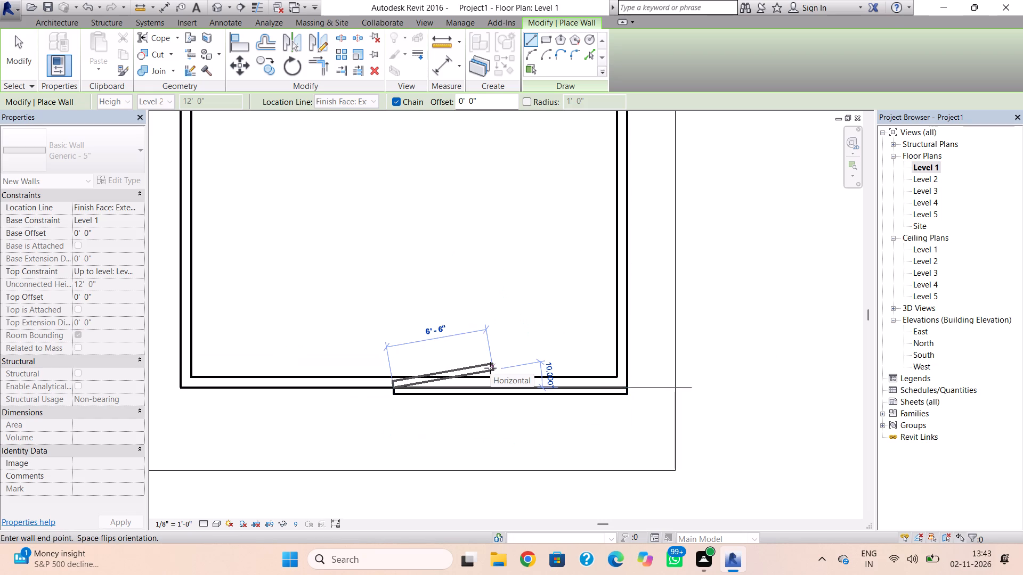
pyautogui.press('Escape')
# In 3D, stretch the top of the new front wall above the roof to a height of about 34'-6".
pyautogui.click(216, 15)
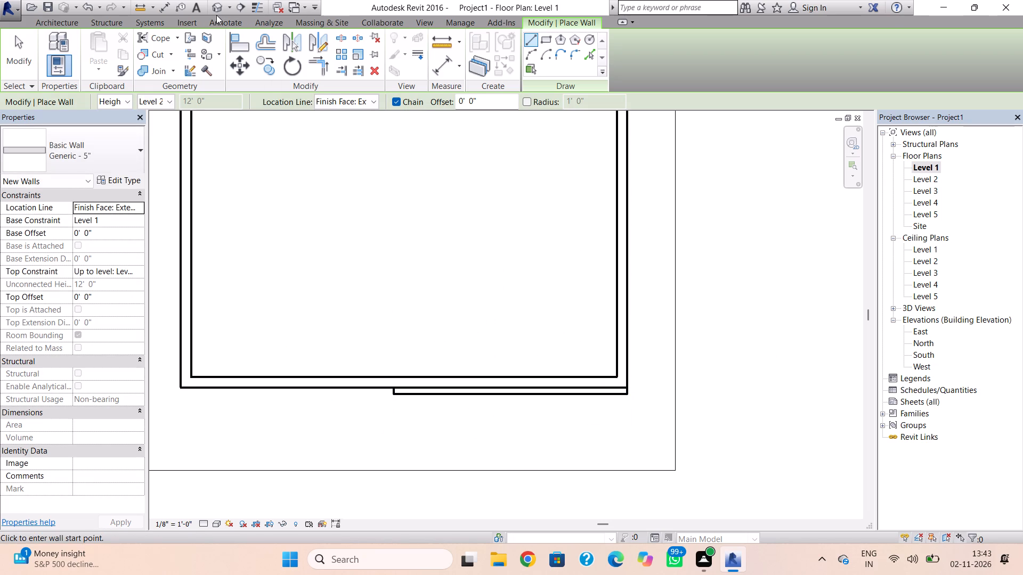
pyautogui.click(215, 9)
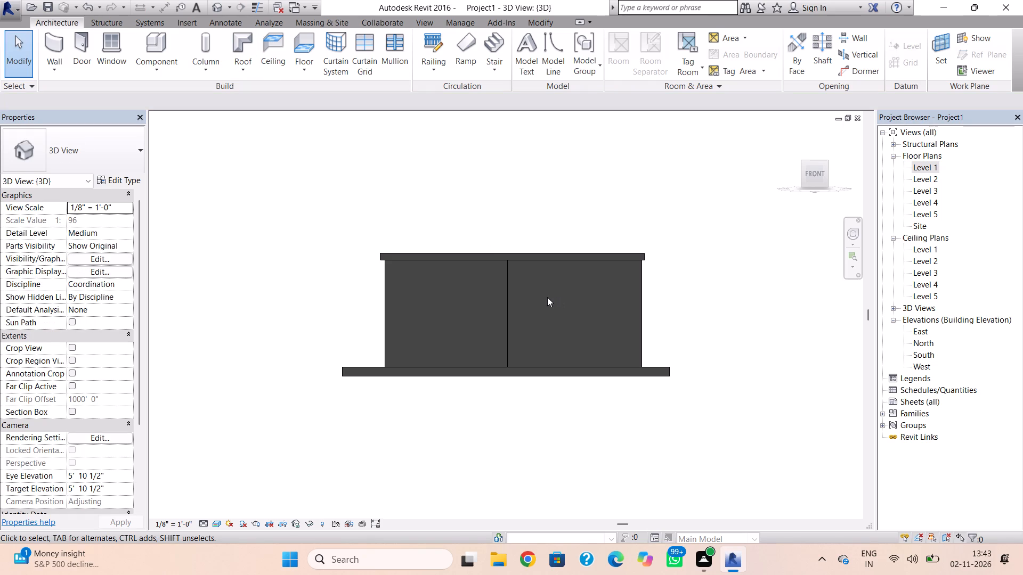
pyautogui.keyDown('shift'); pyautogui.moveTo(547, 297); pyautogui.dragTo(590, 392, button='right'); pyautogui.keyUp('shift')
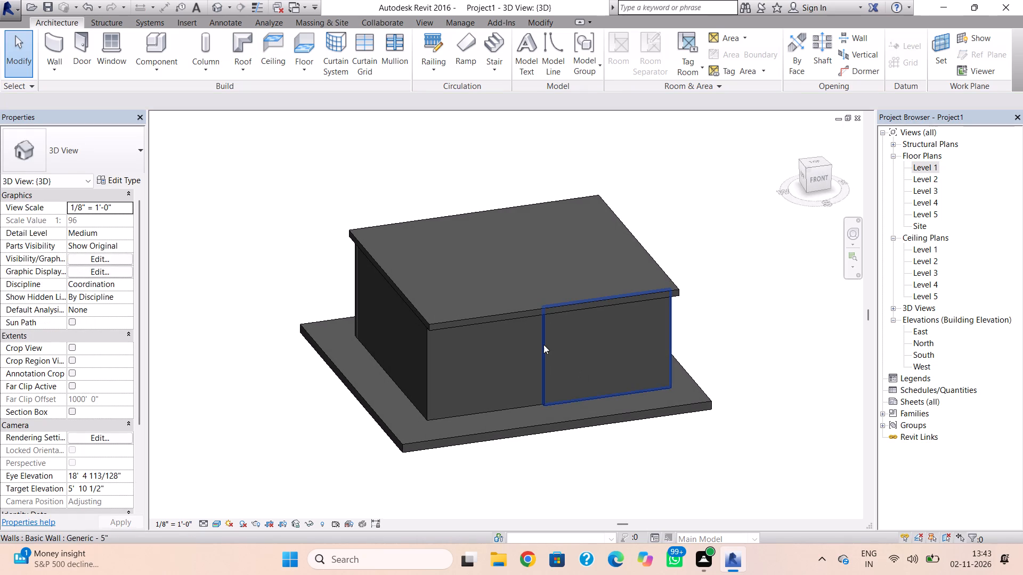
pyautogui.click(543, 344)
pyautogui.moveTo(608, 292); pyautogui.dragTo(603, 113)
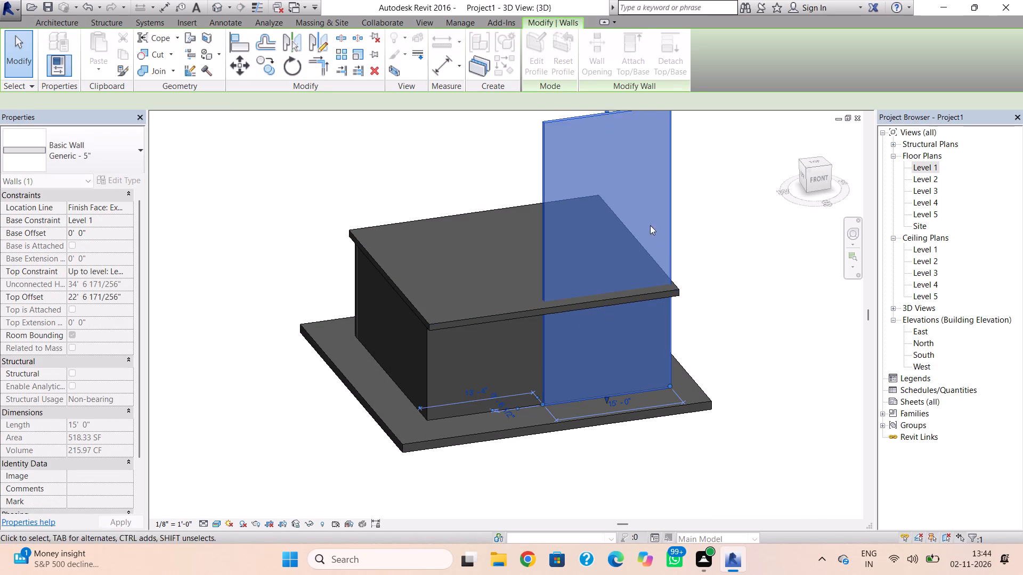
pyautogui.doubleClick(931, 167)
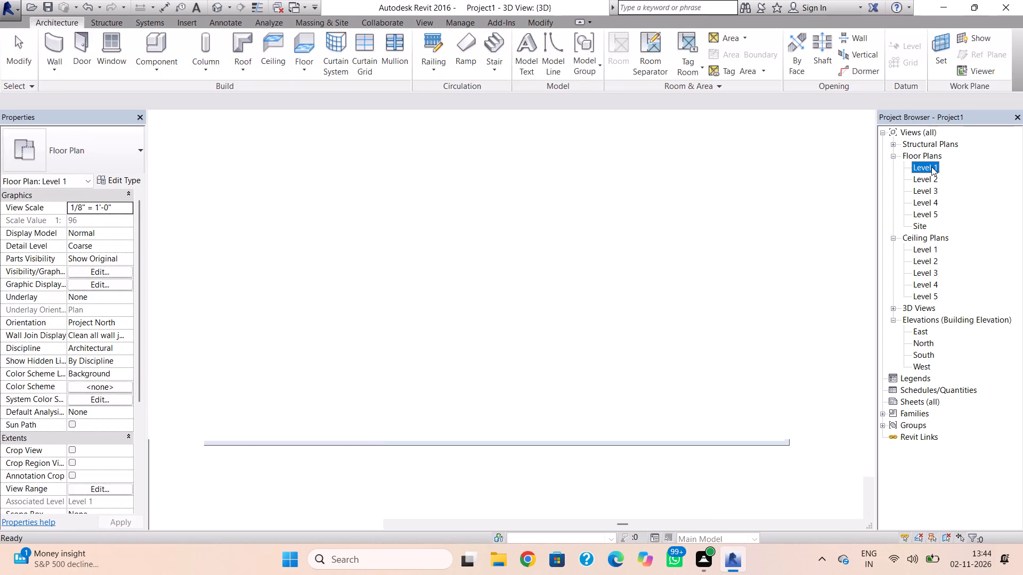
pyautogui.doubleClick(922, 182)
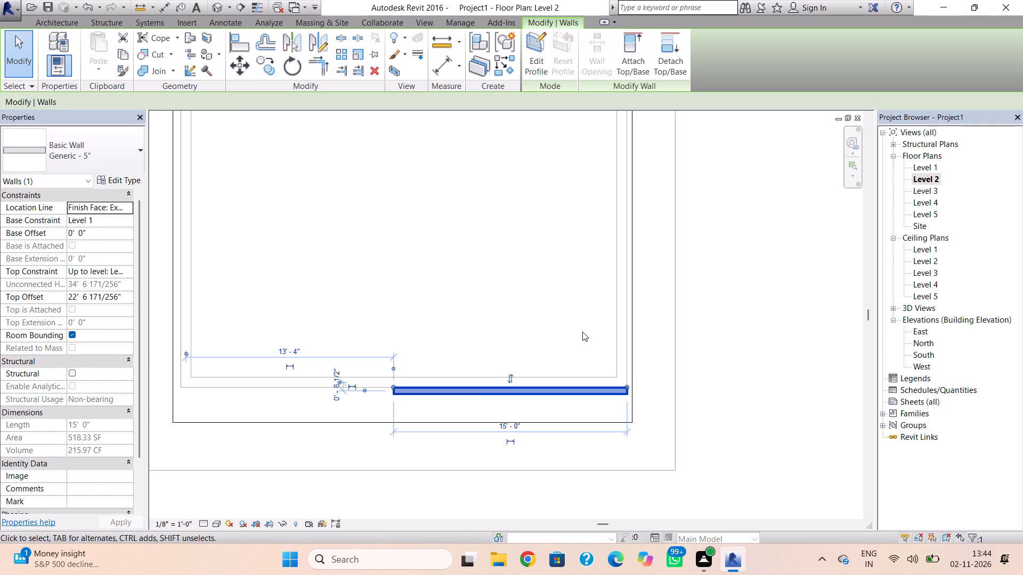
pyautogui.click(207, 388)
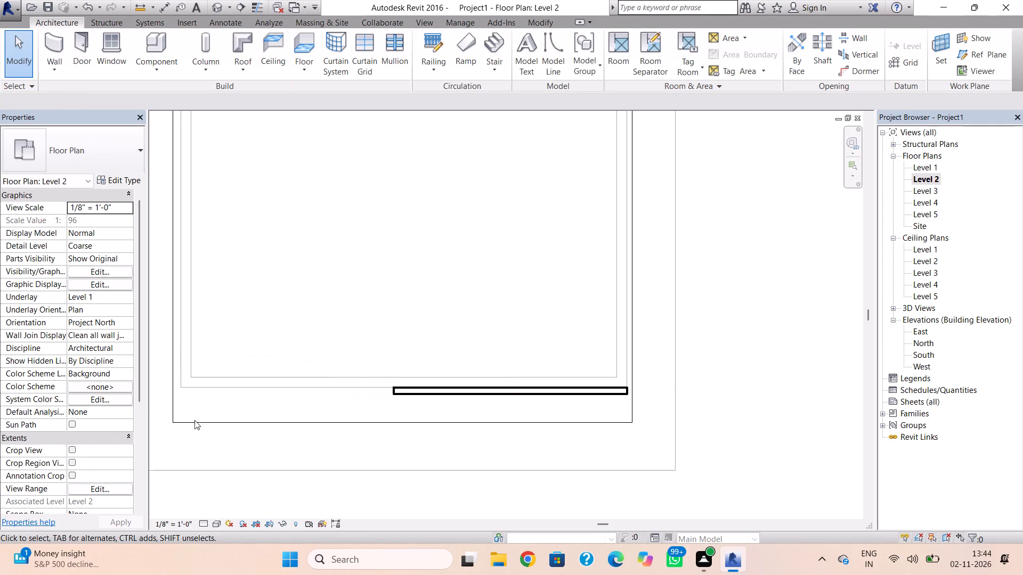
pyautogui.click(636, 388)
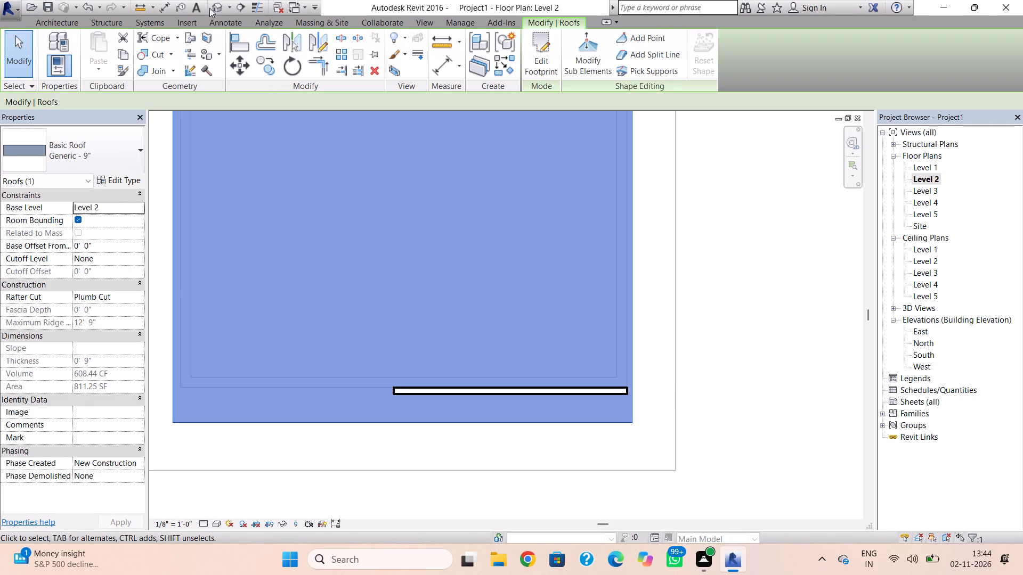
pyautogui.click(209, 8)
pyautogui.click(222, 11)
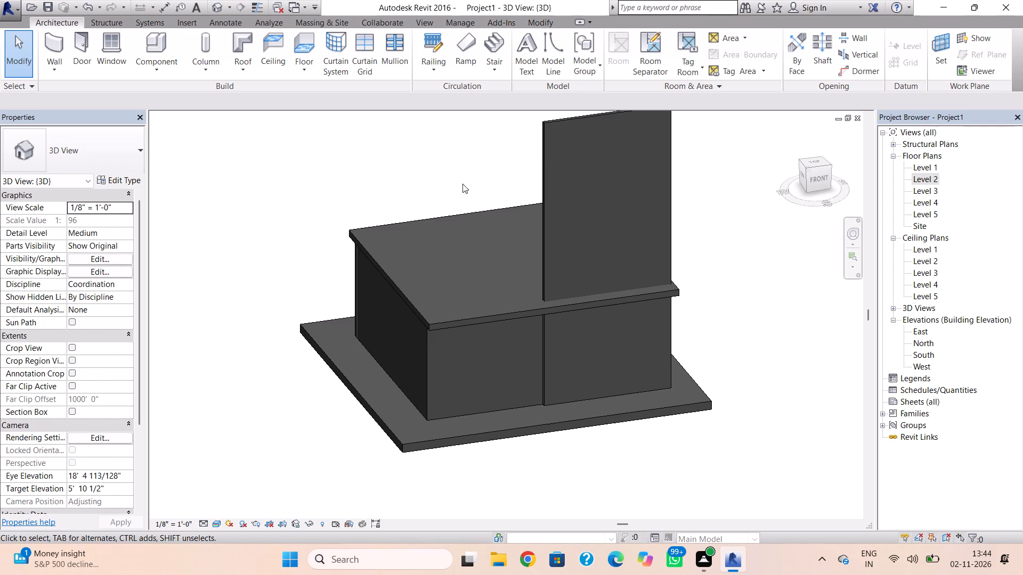
# Edit the roof's footprint in the Level 2 plan, moving its south edge inward to the front wall for a 25'-3" depth, and return to 3D.
pyautogui.doubleClick(475, 315)
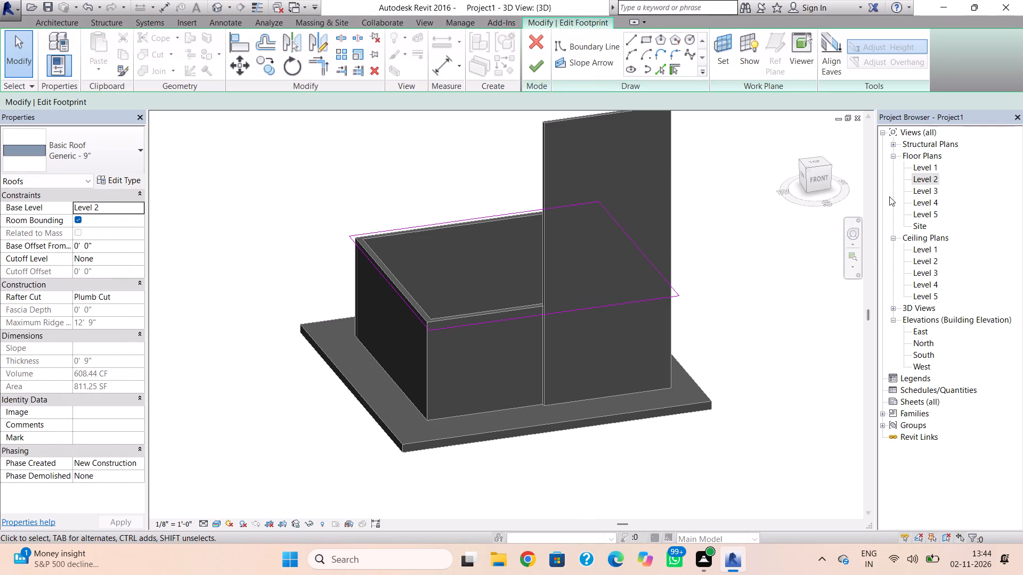
pyautogui.click(927, 179)
pyautogui.click(927, 179)
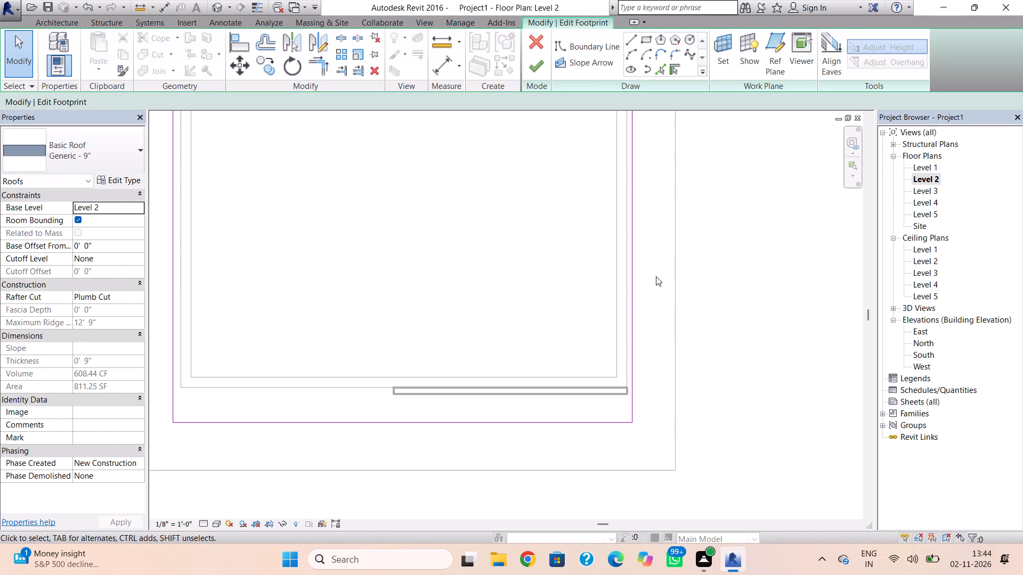
pyautogui.click(607, 420)
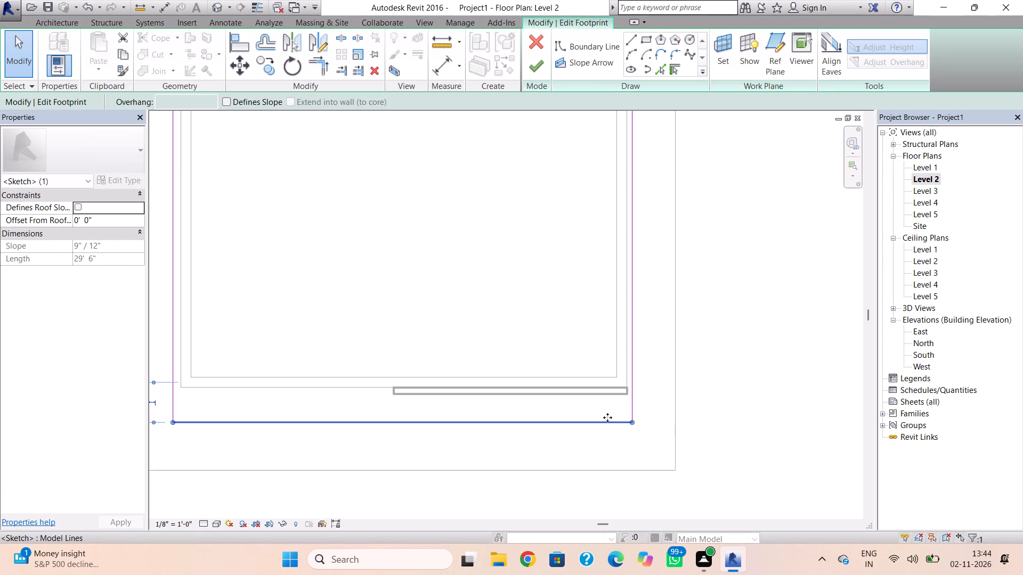
pyautogui.press('Up')
pyautogui.press('Up')
pyautogui.press('Up')
pyautogui.press('Up')
pyautogui.press('Up')
pyautogui.press('Up')
pyautogui.press('Up')
pyautogui.press('Up')
pyautogui.press('Up')
pyautogui.press('Up')
pyautogui.press('Up')
pyautogui.press('Up')
pyautogui.press('Up')
pyautogui.press('Up')
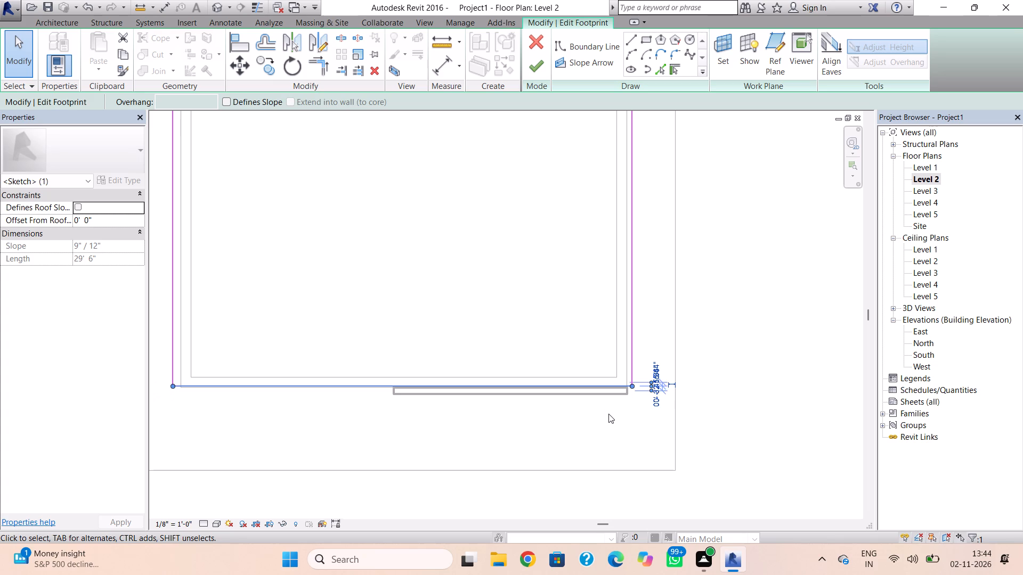
pyautogui.scroll(3, 592, 396)
pyautogui.press('Down')
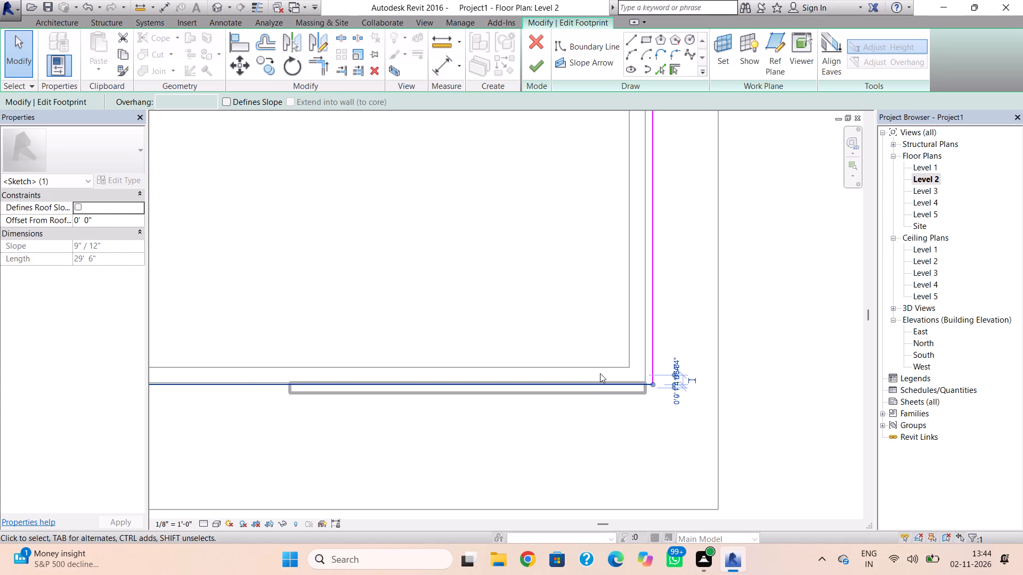
pyautogui.scroll(8, 600, 373)
pyautogui.press('Up')
pyautogui.press('Up')
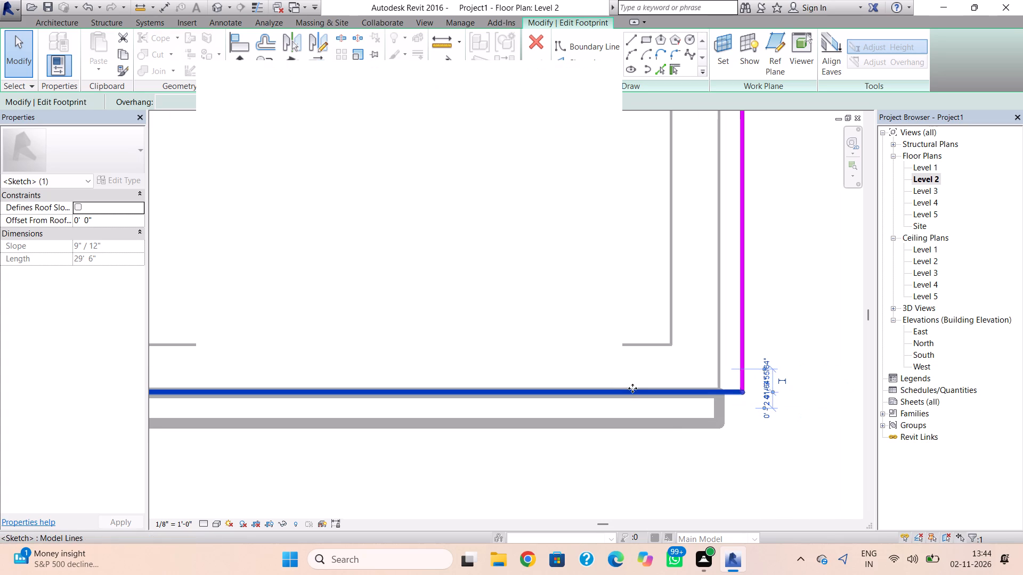
pyautogui.click(590, 79)
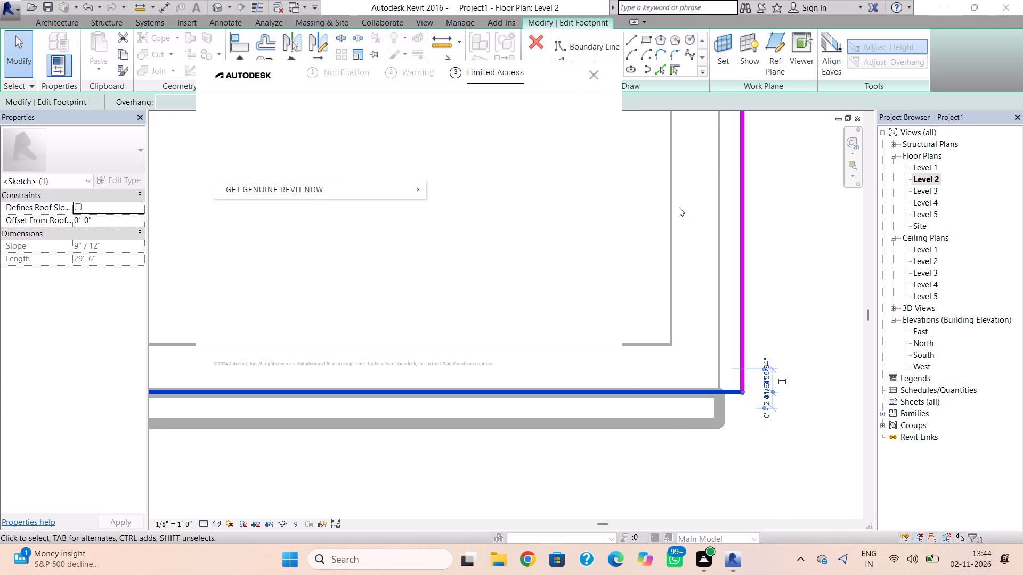
pyautogui.click(538, 68)
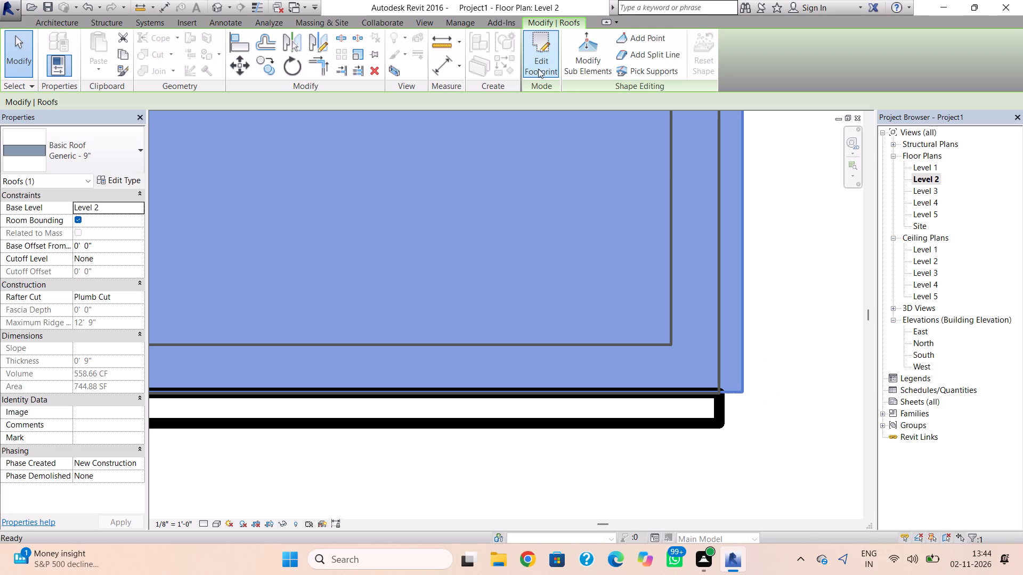
pyautogui.click(222, 10)
pyautogui.keyDown('shift'); pyautogui.moveTo(725, 250); pyautogui.dragTo(724, 250, button='right'); pyautogui.keyUp('shift')
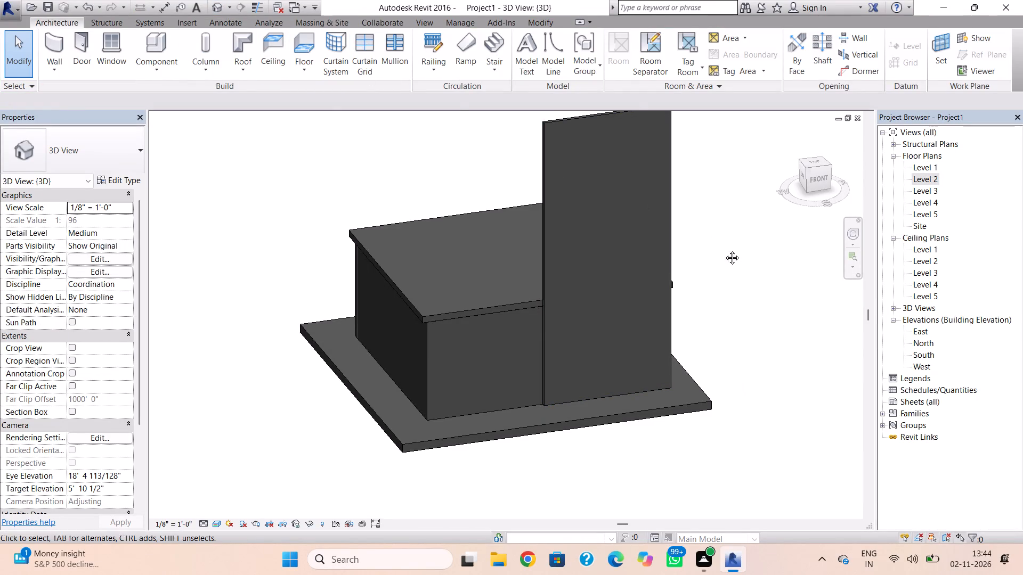
pyautogui.keyDown('shift'); pyautogui.moveTo(724, 250); pyautogui.dragTo(672, 229, button='right'); pyautogui.keyUp('shift')
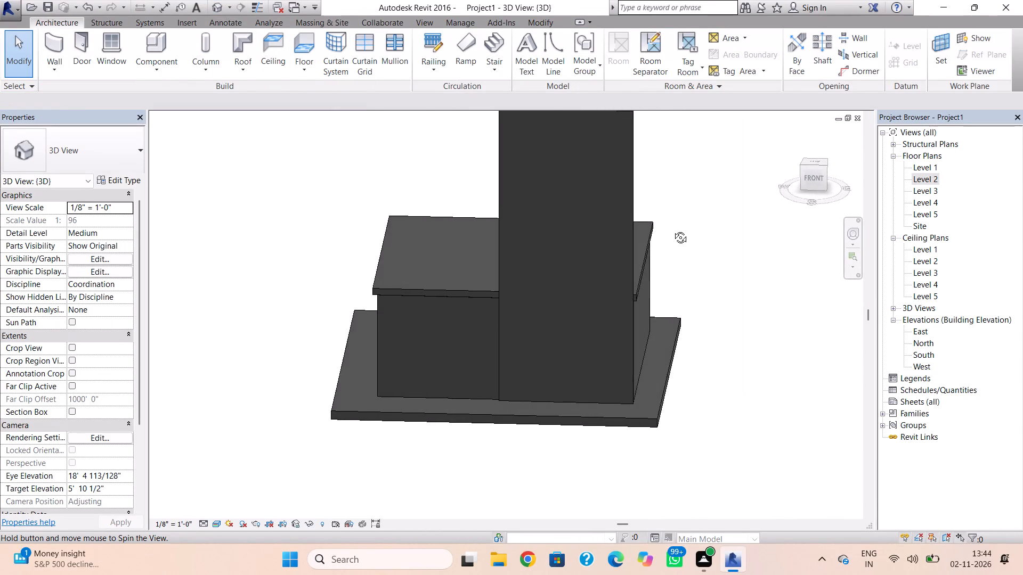
pyautogui.keyDown('shift'); pyautogui.moveTo(672, 229); pyautogui.dragTo(684, 241, button='right'); pyautogui.keyUp('shift')
pyautogui.keyDown('shift'); pyautogui.moveTo(694, 248); pyautogui.dragTo(693, 264, button='right'); pyautogui.keyUp('shift')
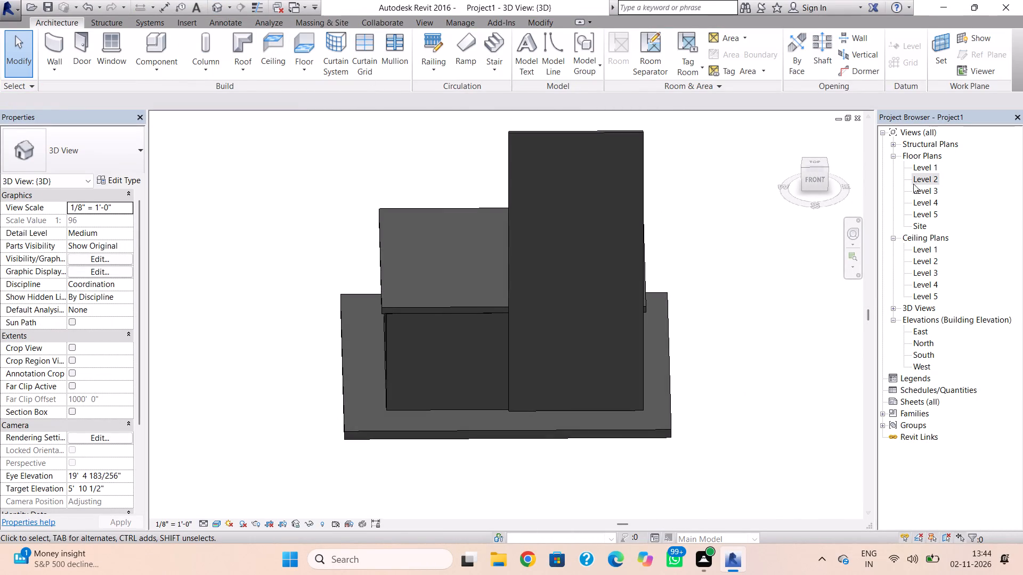
# Edit the roof's footprint in the Level 2 plan, moving its east edge 3" inward, flush with the feature wall's end, and return to 3D.
pyautogui.doubleClick(923, 167)
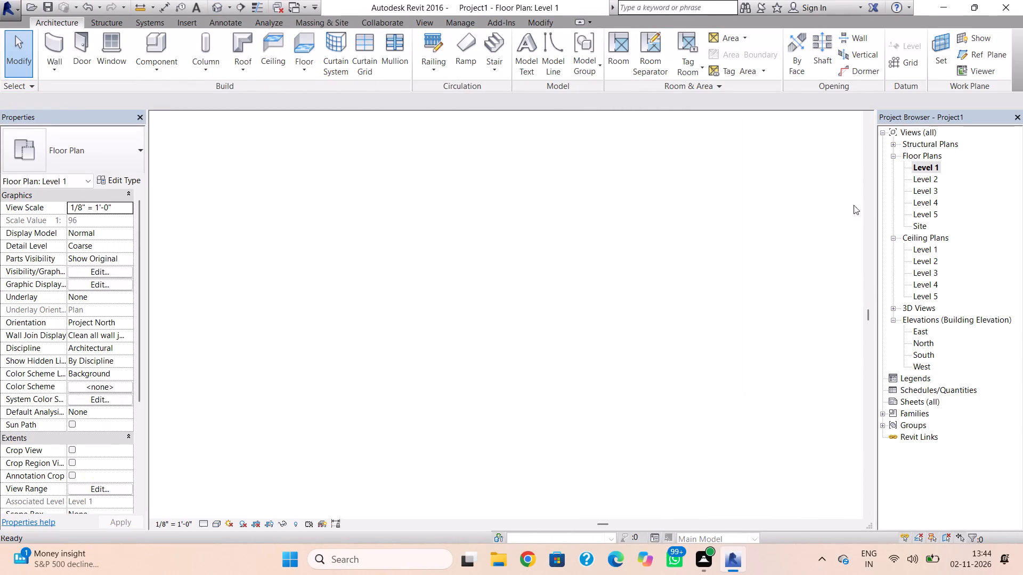
pyautogui.doubleClick(927, 182)
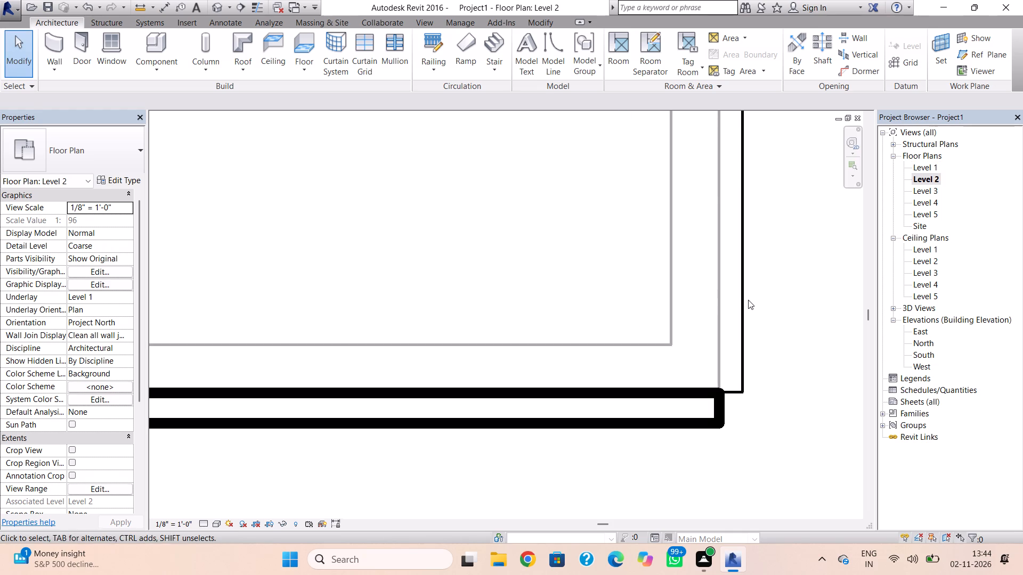
pyautogui.click(748, 300)
pyautogui.doubleClick(742, 305)
pyautogui.click(742, 305)
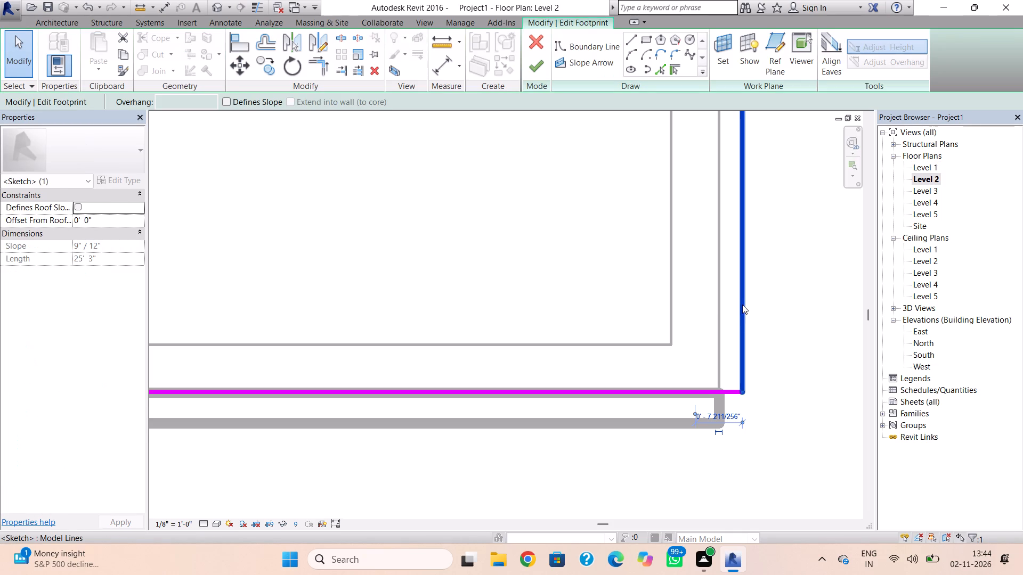
pyautogui.press('Left')
pyautogui.press('Left')
pyautogui.press('Left')
pyautogui.press('Left')
pyautogui.press('Left')
pyautogui.press('Left')
pyautogui.press('Left')
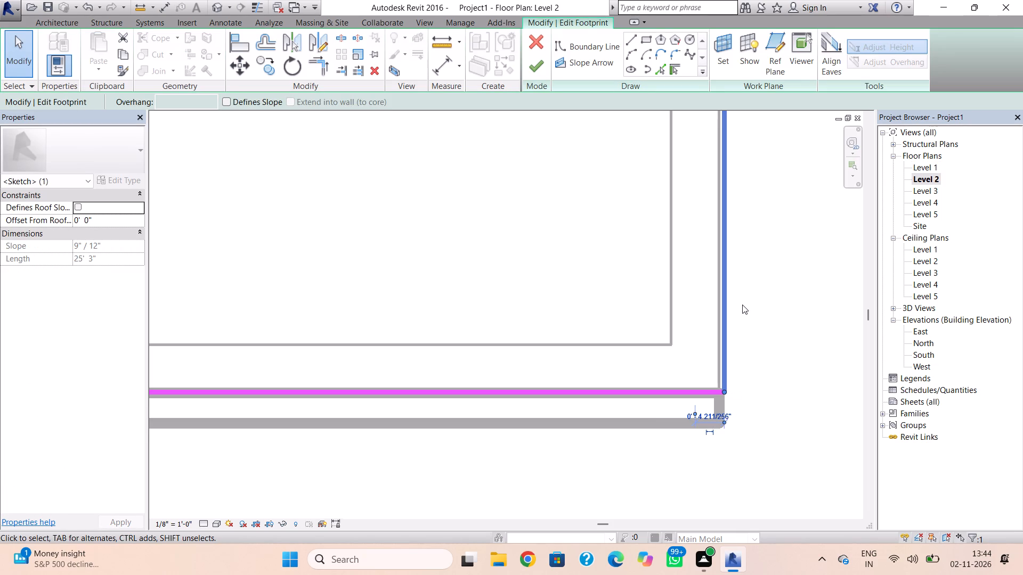
pyautogui.click(540, 69)
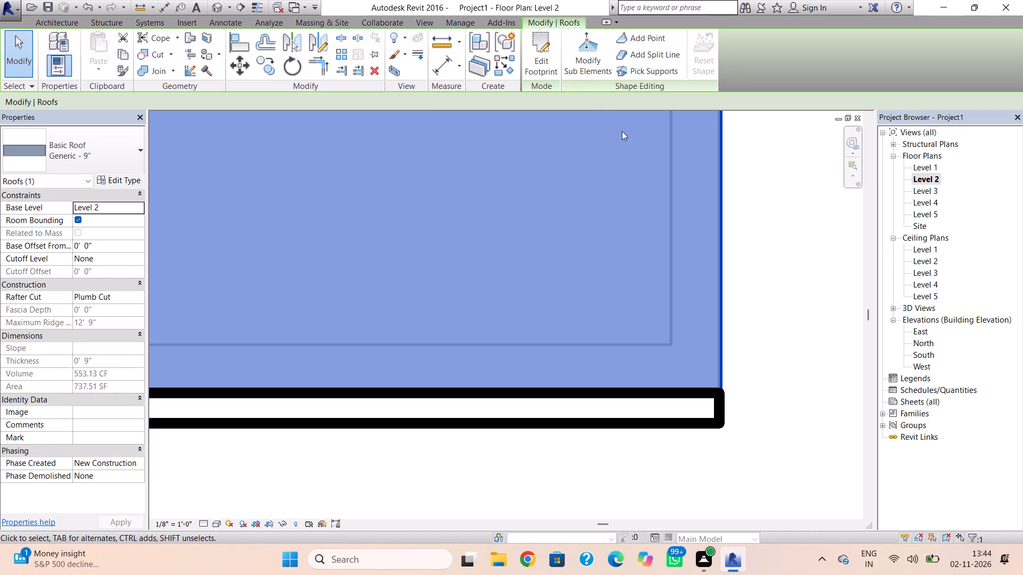
pyautogui.click(221, 6)
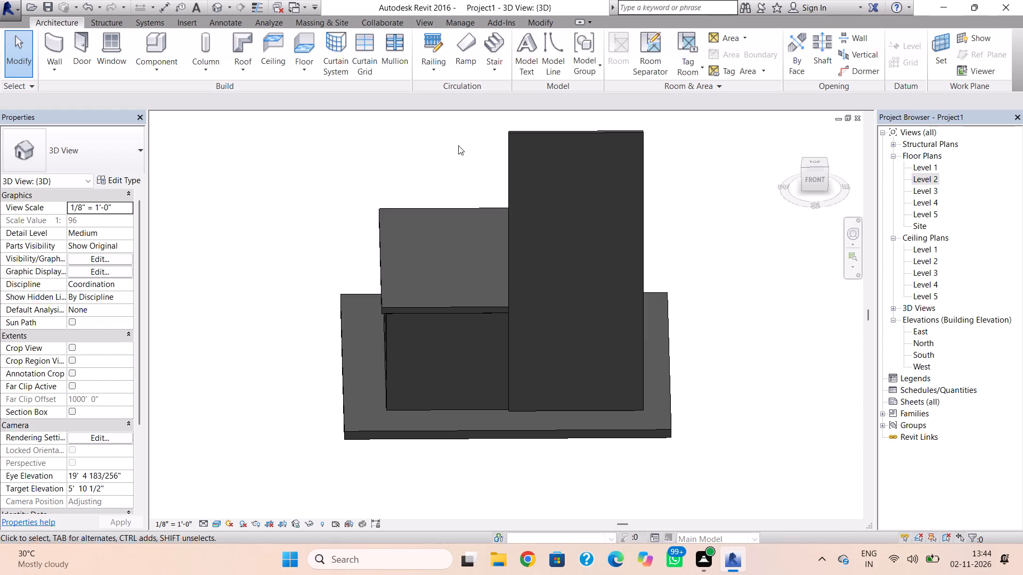
# In the Level 2 plan, draw the west Generic - 8" wall, located by Finish Face: Exterior, along the inner face of the Level 1 wall.
pyautogui.doubleClick(929, 181)
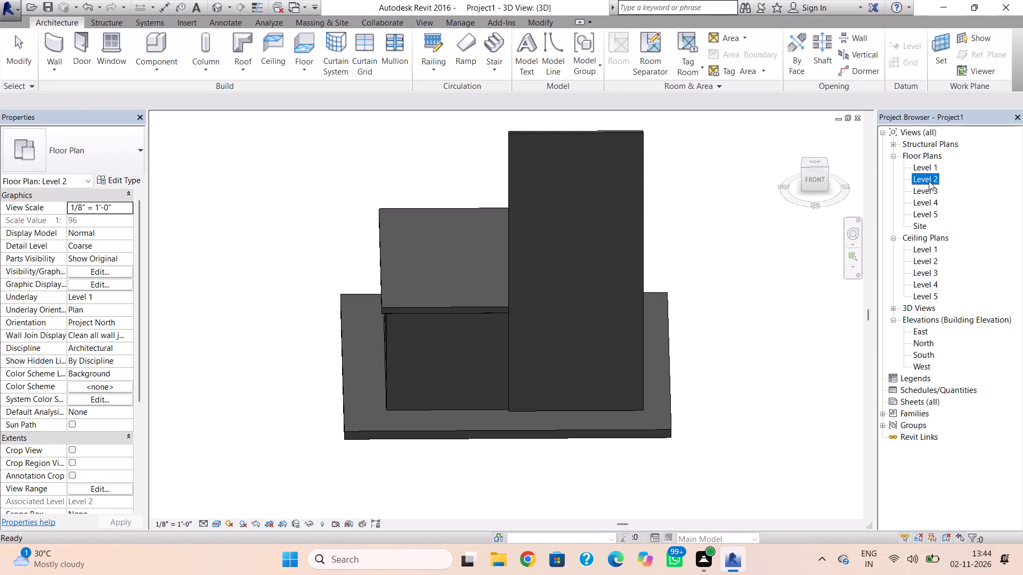
pyautogui.scroll(-5, 275, 166)
pyautogui.scroll(-8, 324, 185)
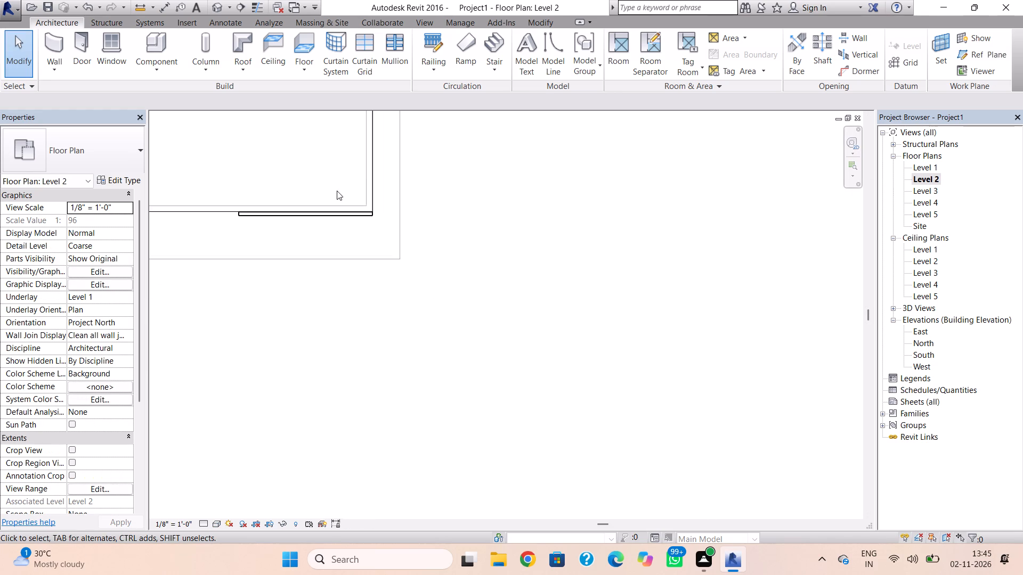
pyautogui.scroll(-6, 337, 191)
pyautogui.moveTo(382, 224); pyautogui.dragTo(453, 256, button='middle')
pyautogui.moveTo(412, 181); pyautogui.dragTo(463, 253, button='middle')
pyautogui.scroll(2, 402, 206)
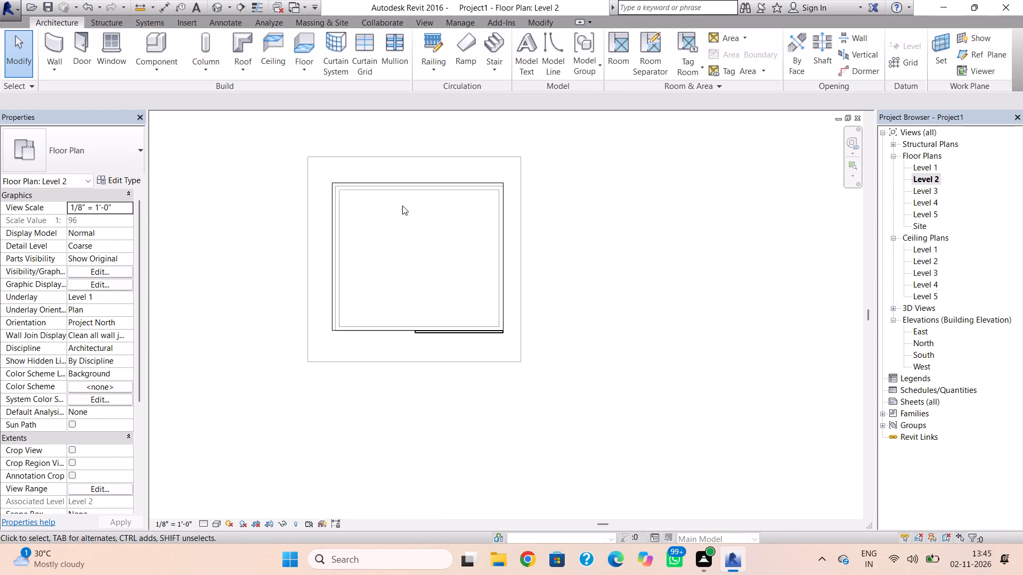
pyautogui.scroll(1, 402, 206)
pyautogui.moveTo(402, 206); pyautogui.dragTo(434, 204, button='middle')
pyautogui.click(62, 53)
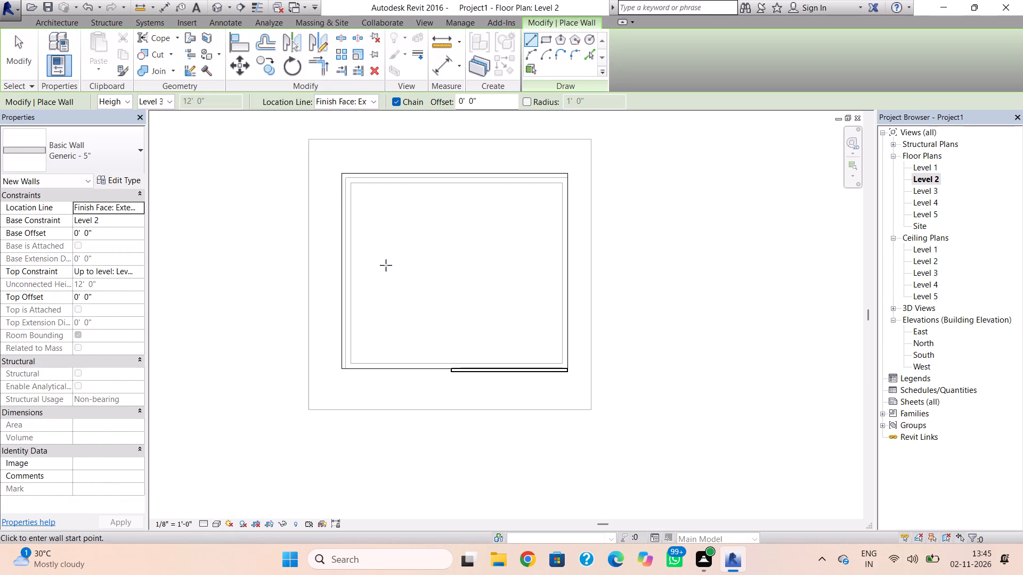
pyautogui.scroll(6, 362, 366)
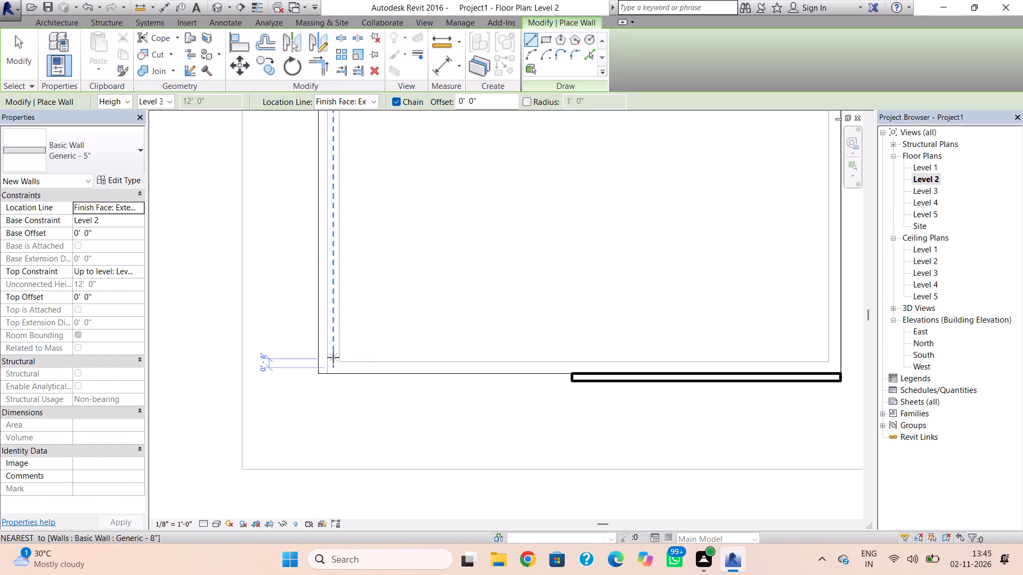
pyautogui.click(338, 360)
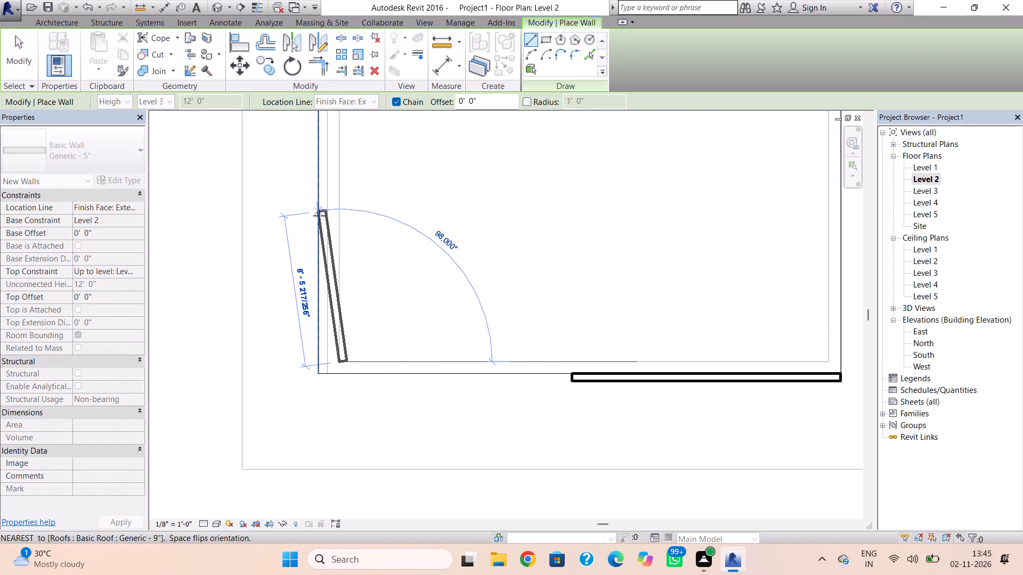
pyautogui.press('Escape')
pyautogui.click(69, 159)
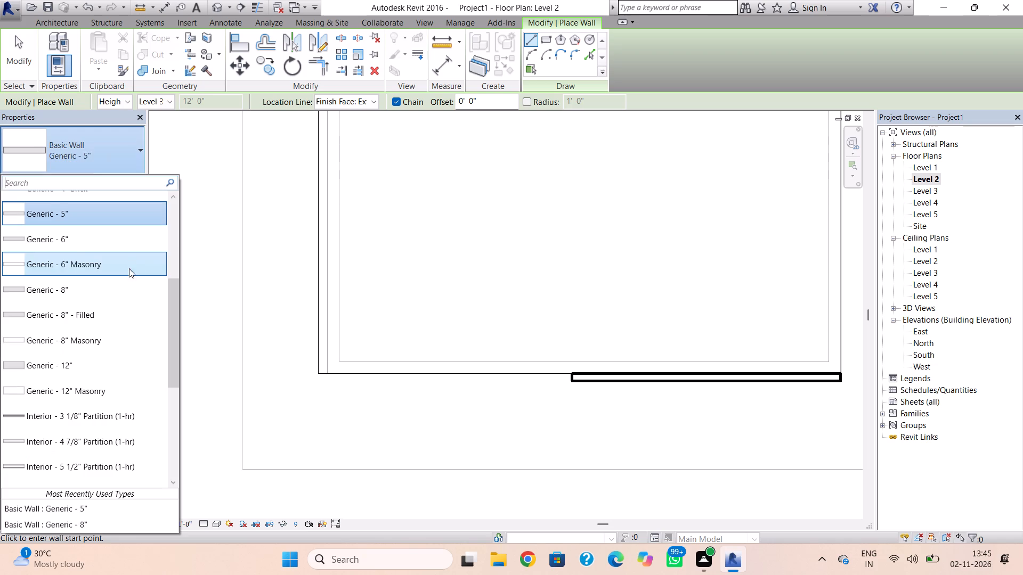
pyautogui.click(117, 289)
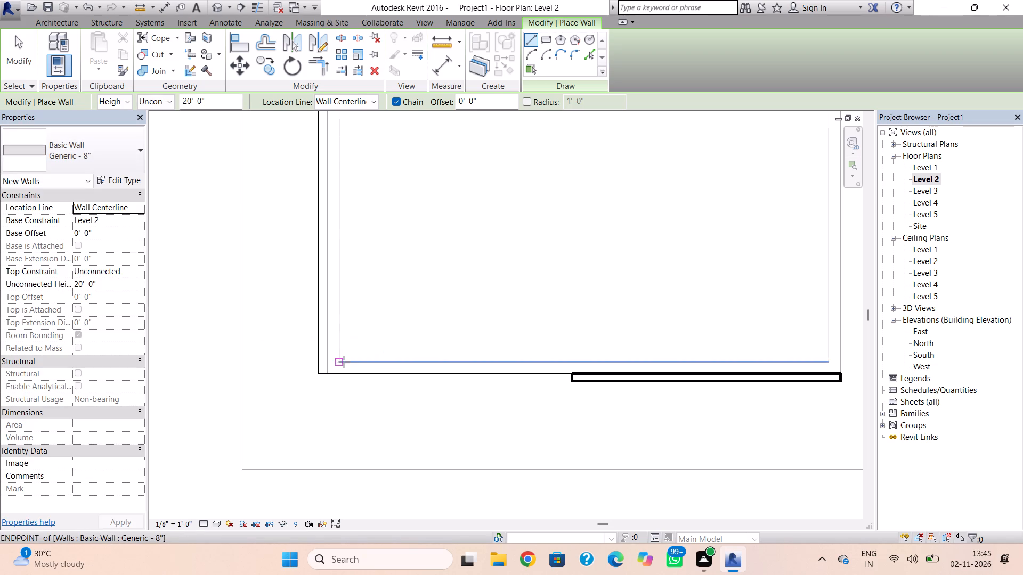
pyautogui.click(344, 362)
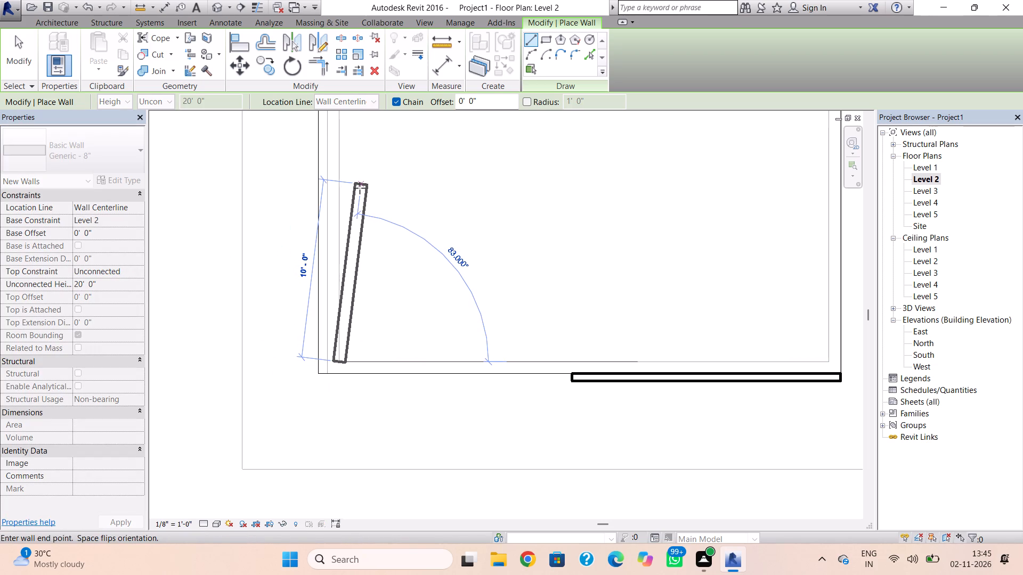
pyautogui.press('Escape')
pyautogui.click(350, 104)
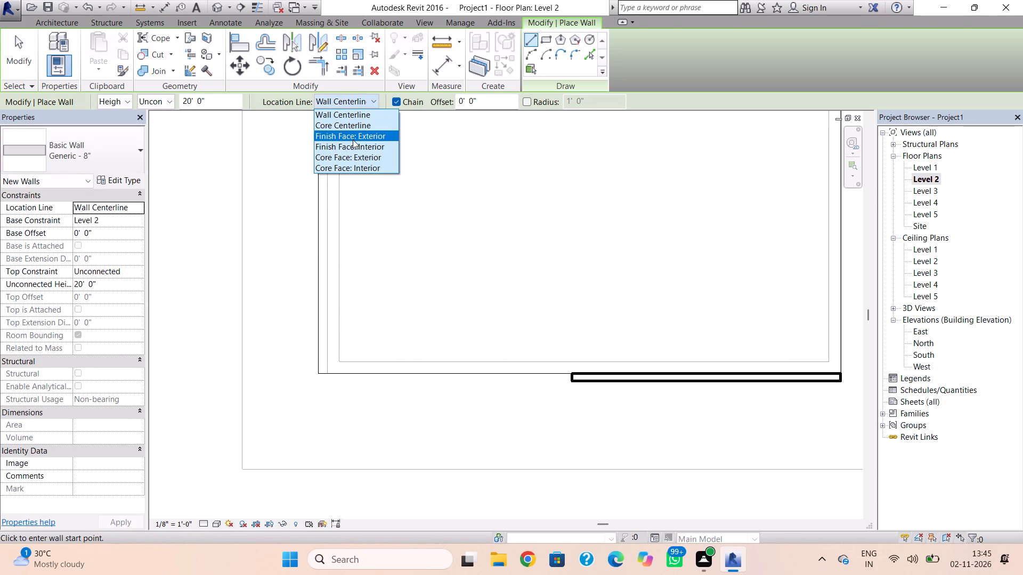
pyautogui.click(353, 139)
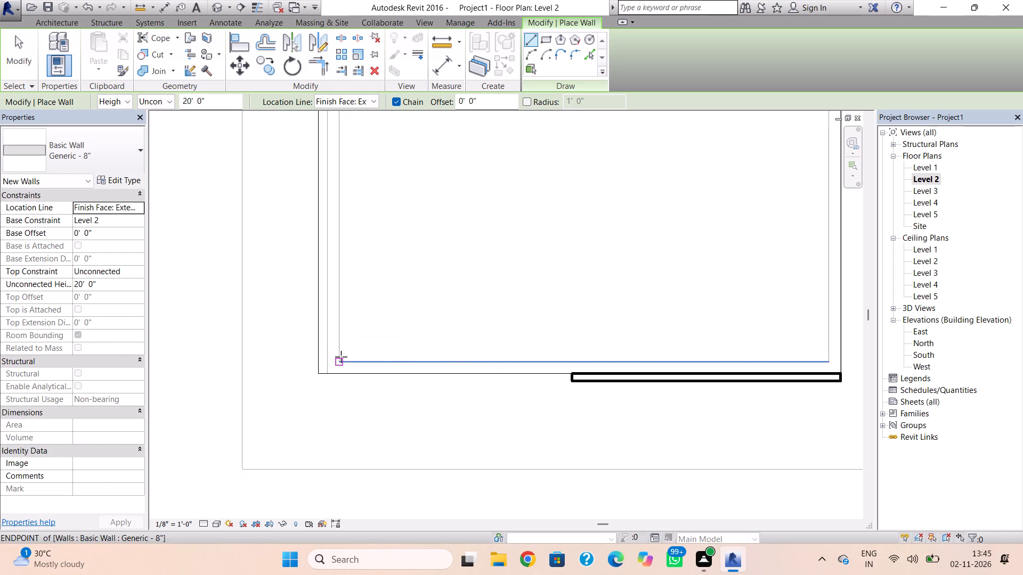
pyautogui.click(341, 357)
pyautogui.press('space')
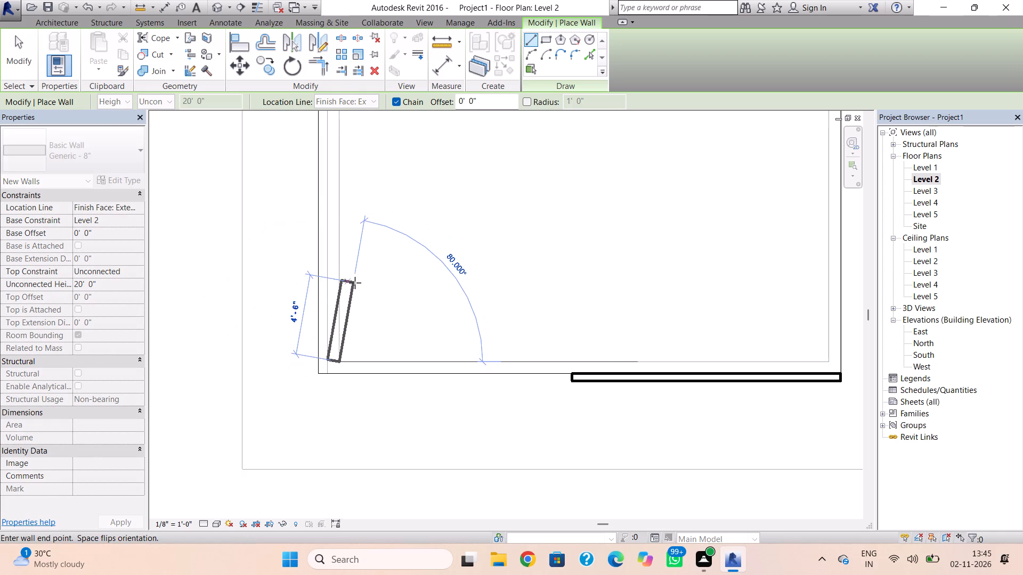
pyautogui.scroll(-2, 342, 172)
pyautogui.moveTo(342, 191); pyautogui.dragTo(337, 401, button='middle')
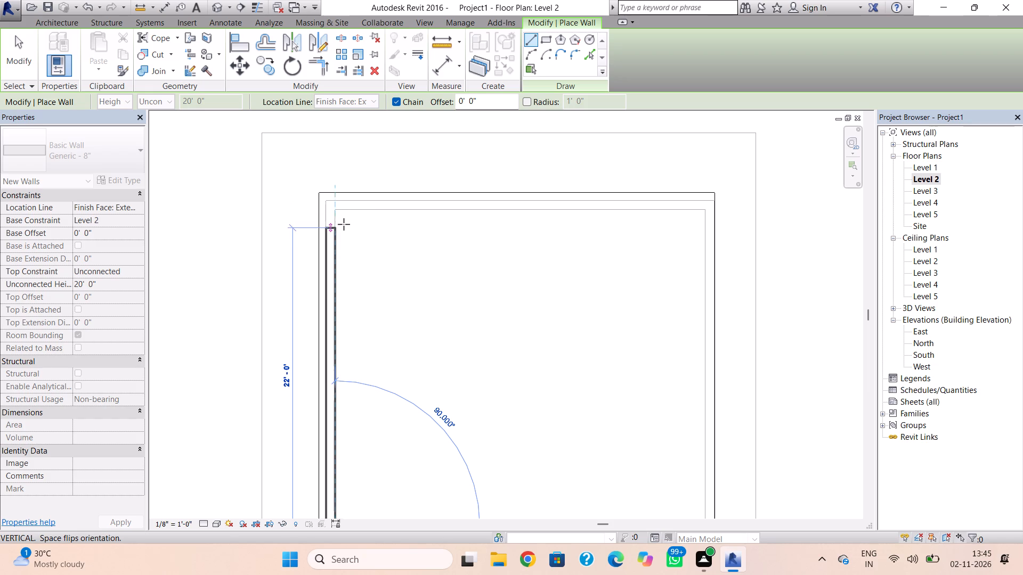
pyautogui.scroll(8, 344, 222)
pyautogui.click(325, 190)
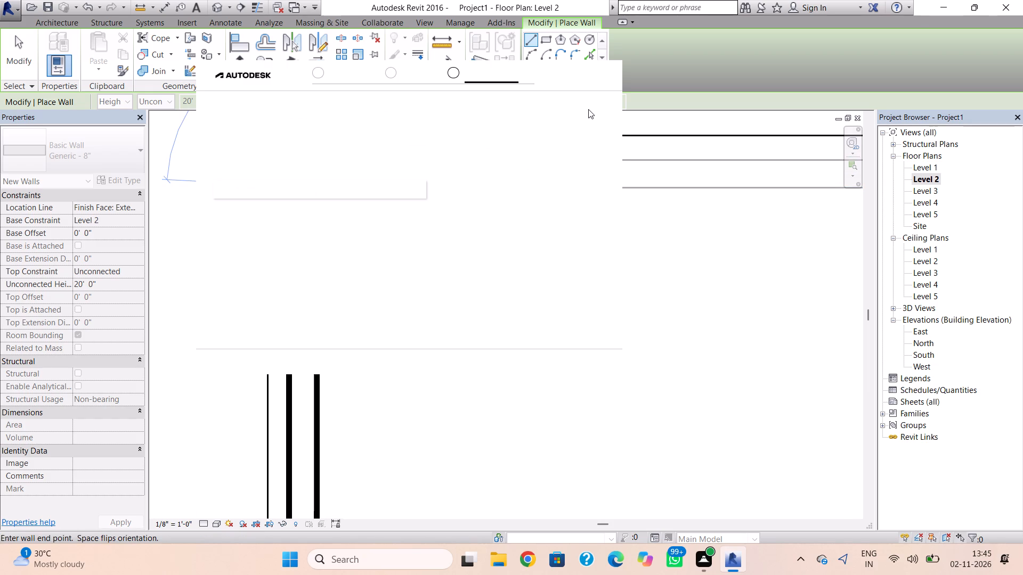
pyautogui.click(594, 77)
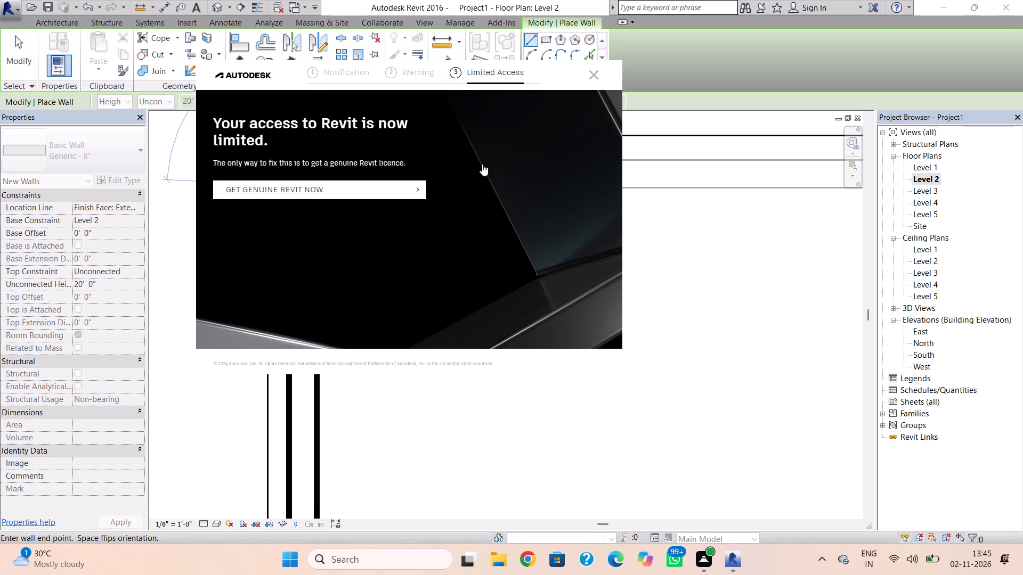
# Continue the chain with the north, east and south walls, closing the loop above the Level 1 walls, and view the model in 3D.
pyautogui.scroll(-7, 660, 182)
pyautogui.moveTo(661, 186); pyautogui.dragTo(500, 183, button='middle')
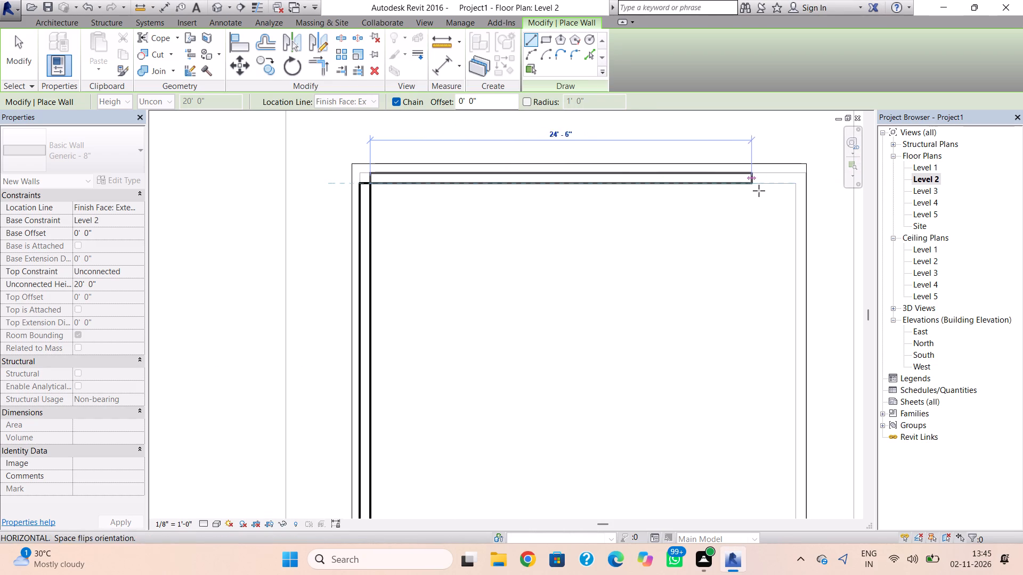
pyautogui.scroll(1, 793, 190)
pyautogui.click(793, 190)
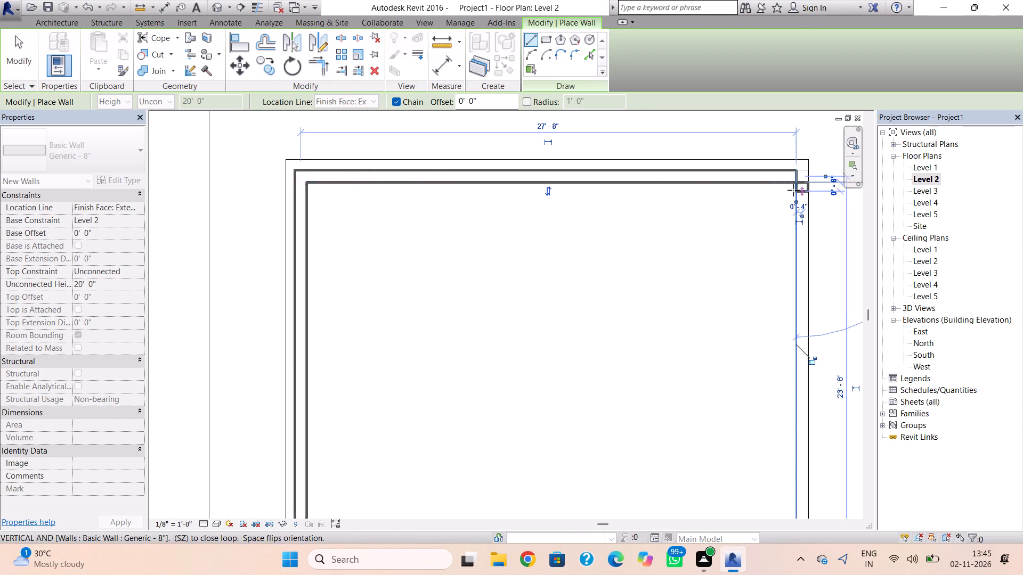
pyautogui.scroll(-1, 778, 303)
pyautogui.moveTo(764, 256); pyautogui.dragTo(718, 70, button='middle')
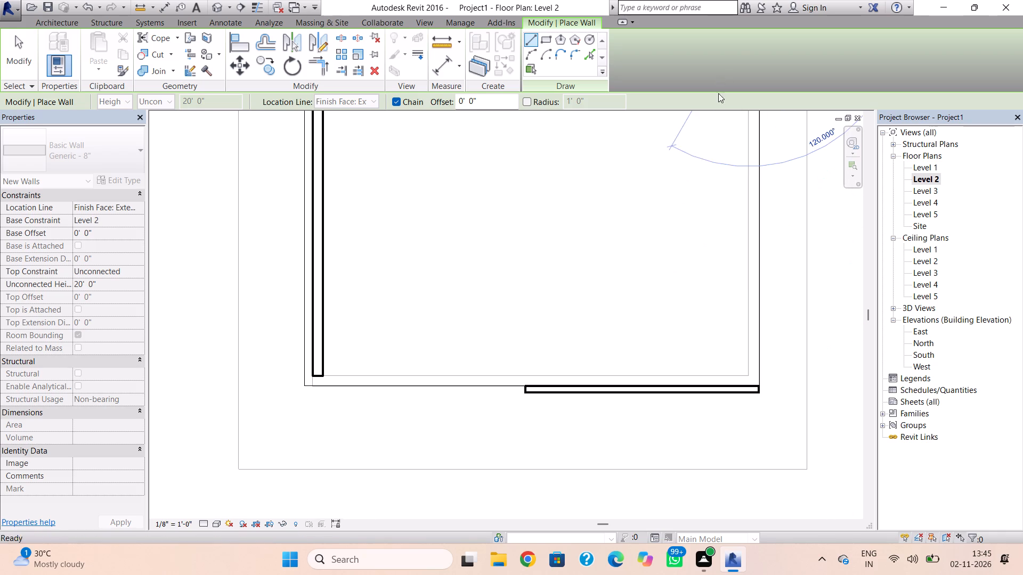
pyautogui.click(750, 372)
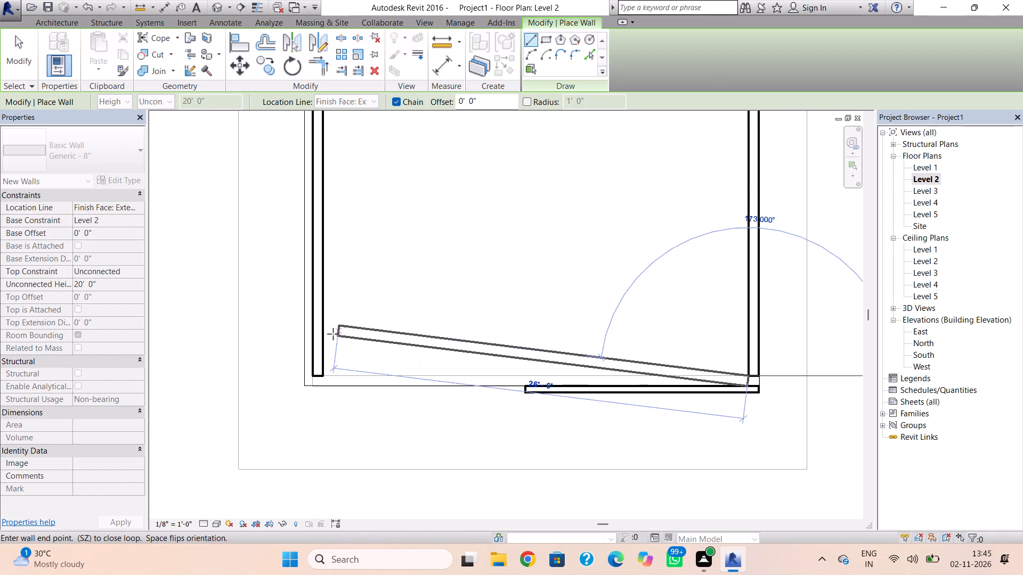
pyautogui.click(328, 372)
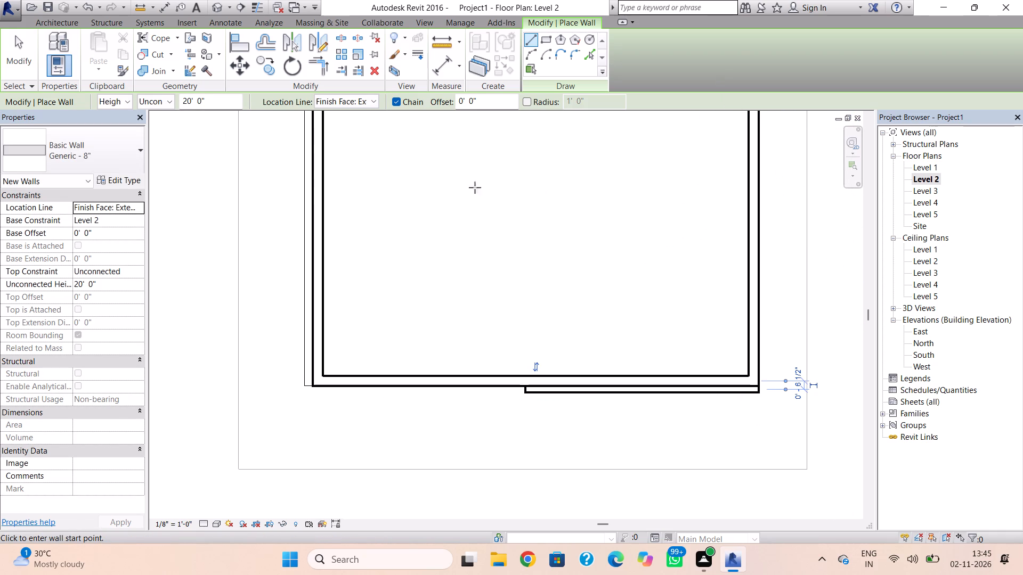
pyautogui.click(216, 5)
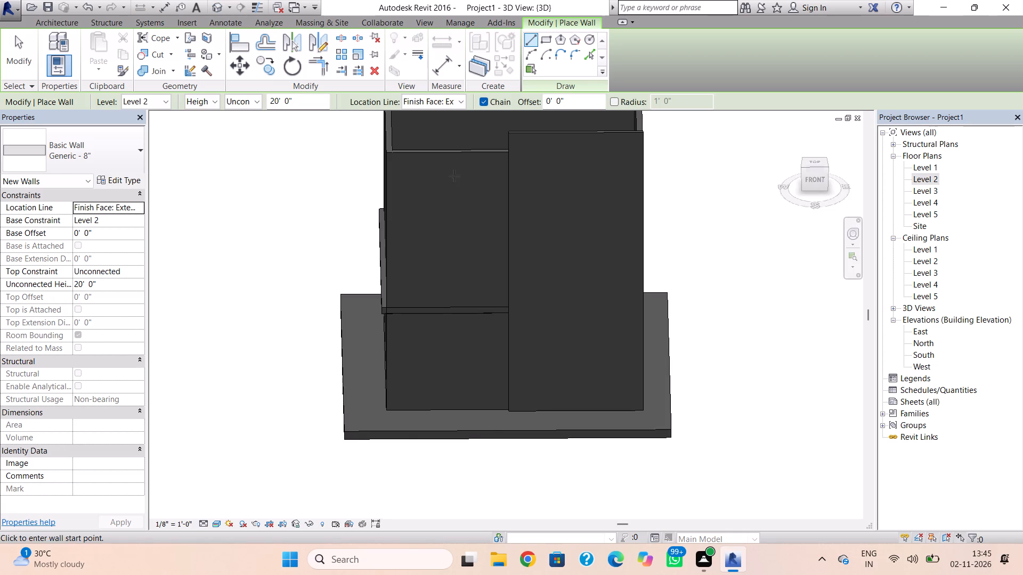
pyautogui.scroll(-1, 457, 187)
pyautogui.moveTo(462, 218); pyautogui.dragTo(470, 289, button='middle')
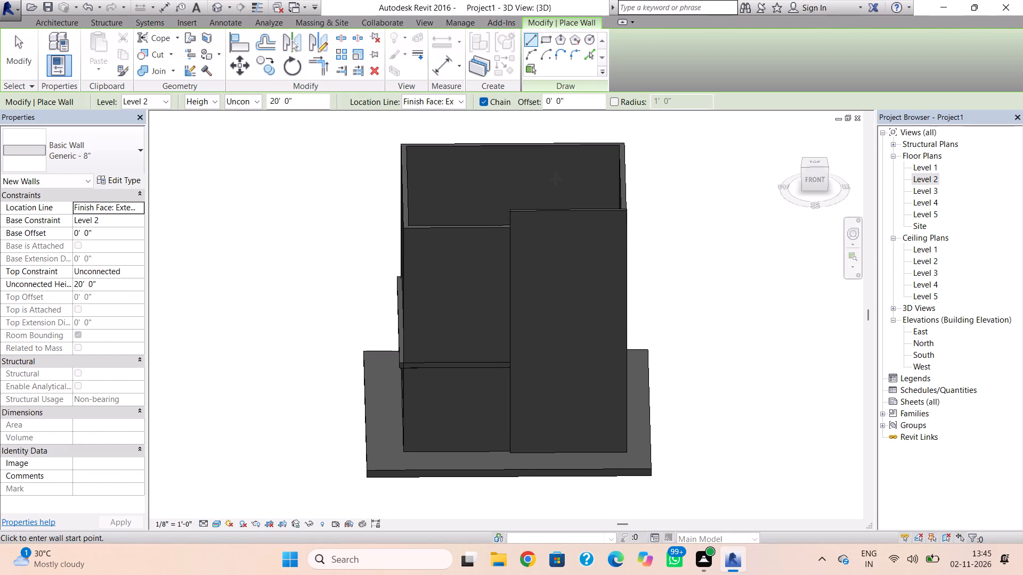
pyautogui.press('Escape')
# In the Level 2 plan, set the unconnected height of all four new Generic - 8" walls to 12' and return to 3D.
pyautogui.click(919, 185)
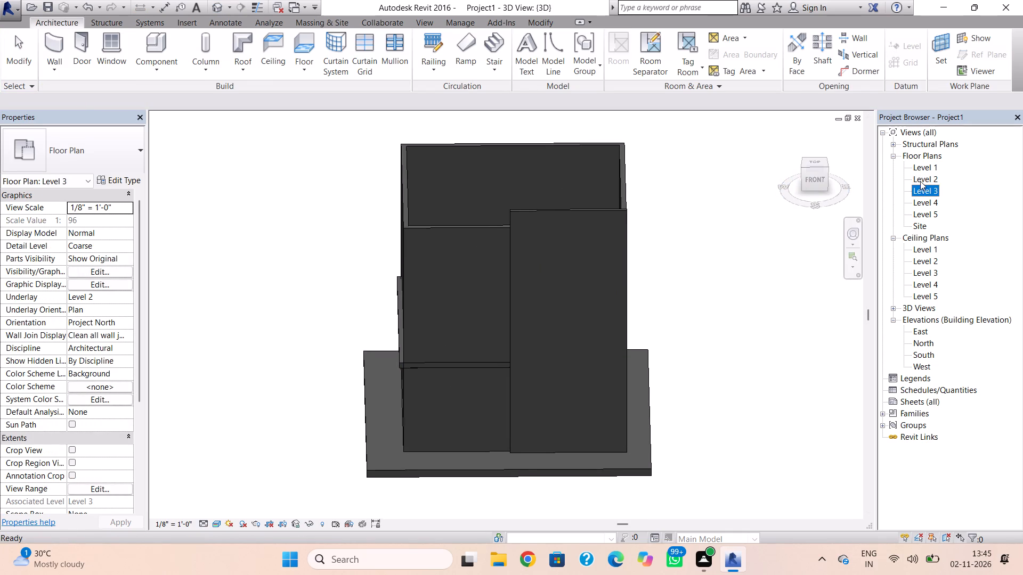
pyautogui.doubleClick(921, 179)
pyautogui.scroll(-4, 647, 195)
pyautogui.moveTo(638, 244); pyautogui.dragTo(622, 324, button='middle')
pyautogui.click(461, 382)
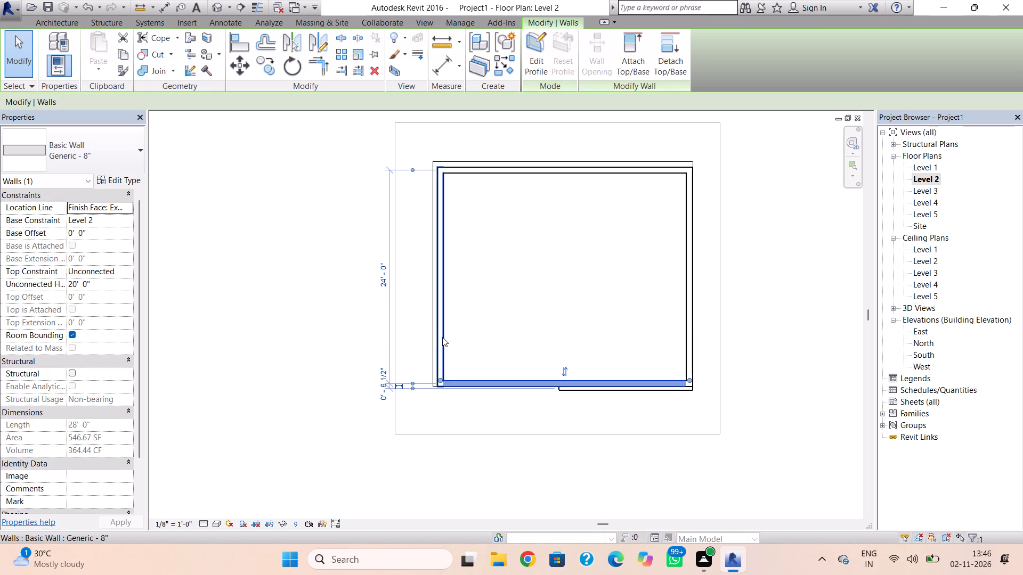
pyautogui.keyDown('shift'); pyautogui.click(443, 335); pyautogui.keyUp('shift')
pyautogui.keyDown('ctrl'); pyautogui.click(443, 335); pyautogui.keyUp('ctrl')
pyautogui.keyDown('ctrl'); pyautogui.click(507, 172); pyautogui.keyUp('ctrl')
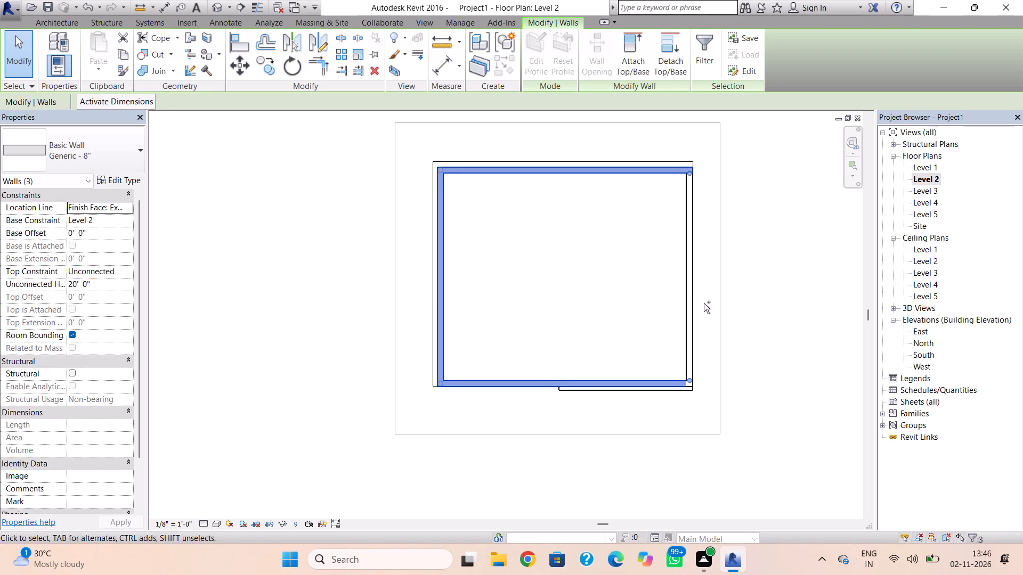
pyautogui.keyDown('ctrl'); pyautogui.click(692, 307); pyautogui.keyUp('ctrl')
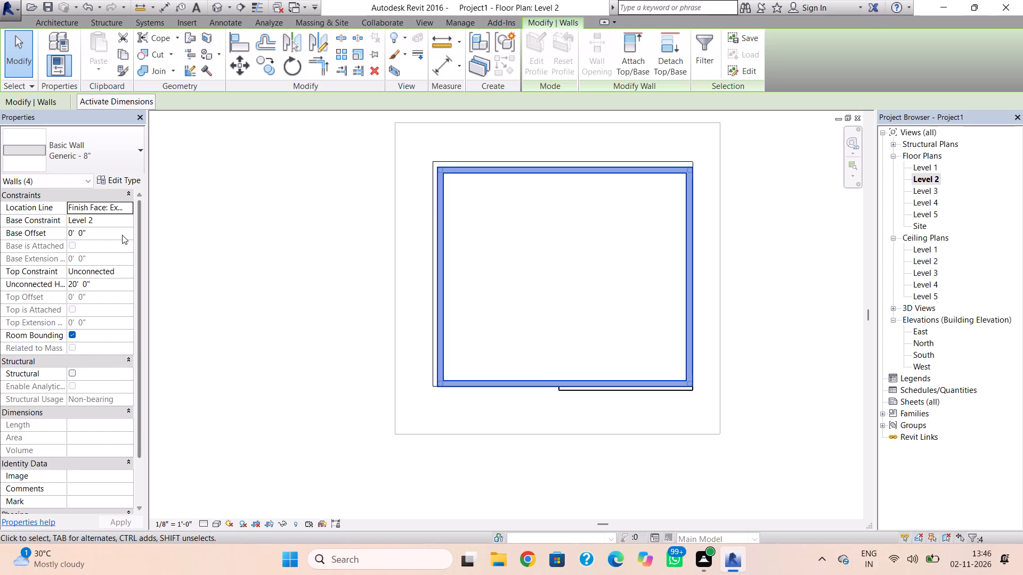
pyautogui.click(114, 277)
pyautogui.click(115, 284)
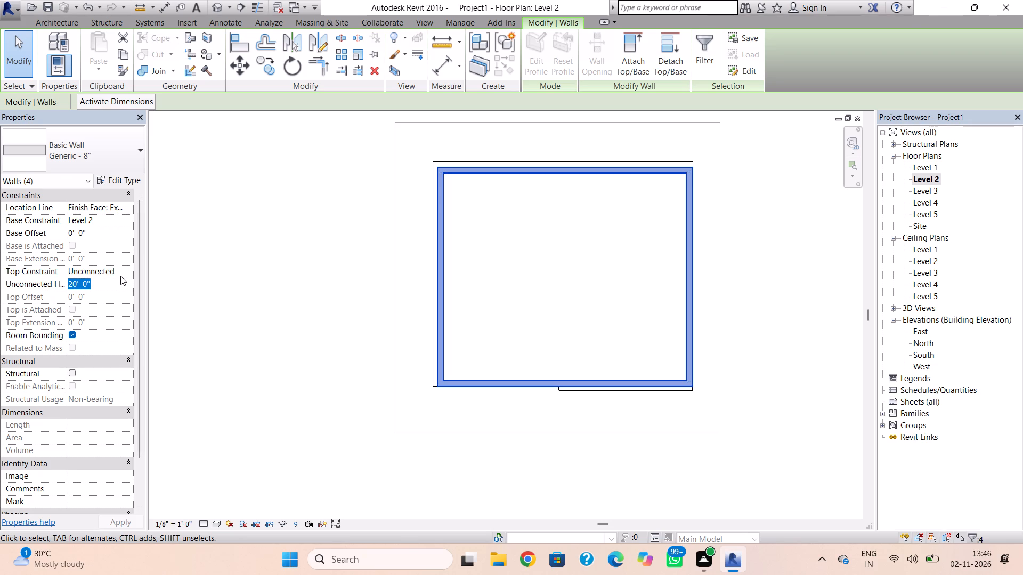
pyautogui.write("12'")
pyautogui.press('Return')
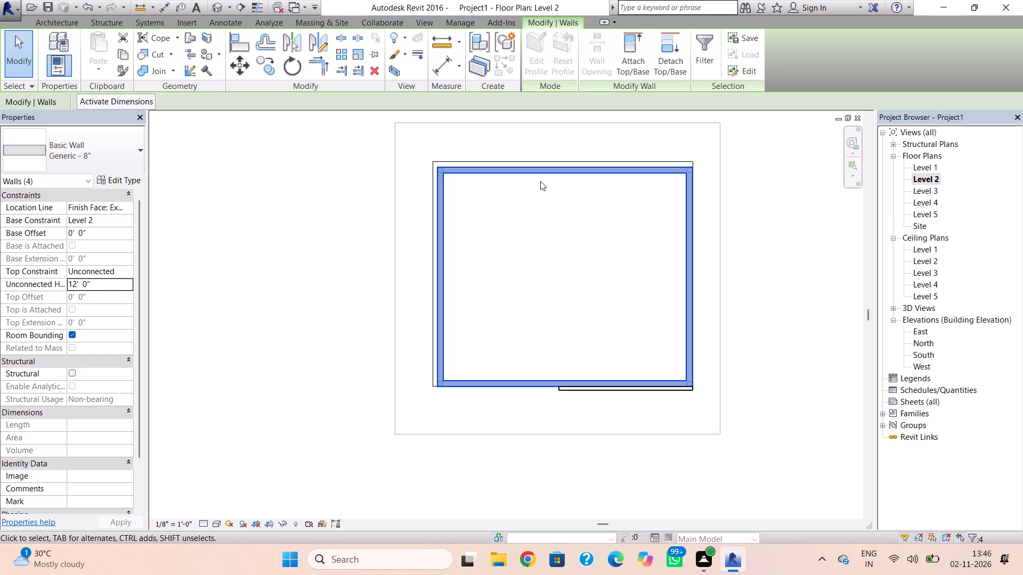
pyautogui.click(216, 0)
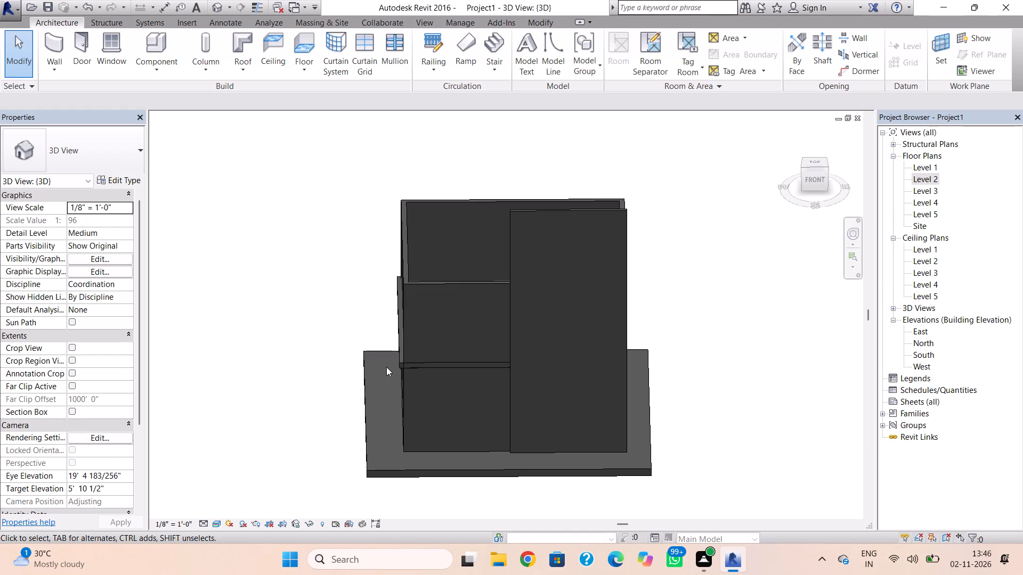
# Copy the Level 2 flat roof and paste it aligned to Level 3.
pyautogui.click(400, 362)
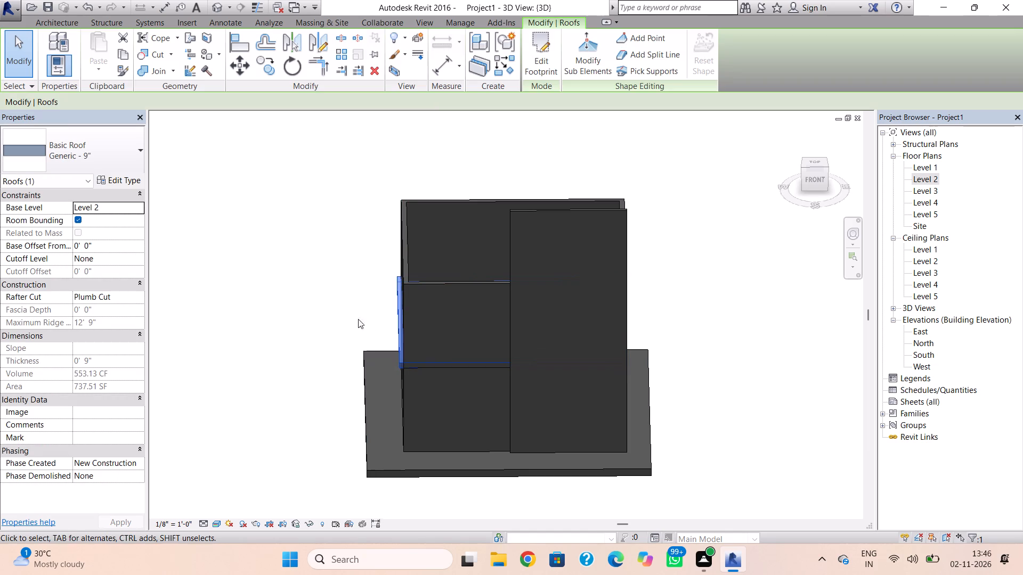
pyautogui.click(121, 50)
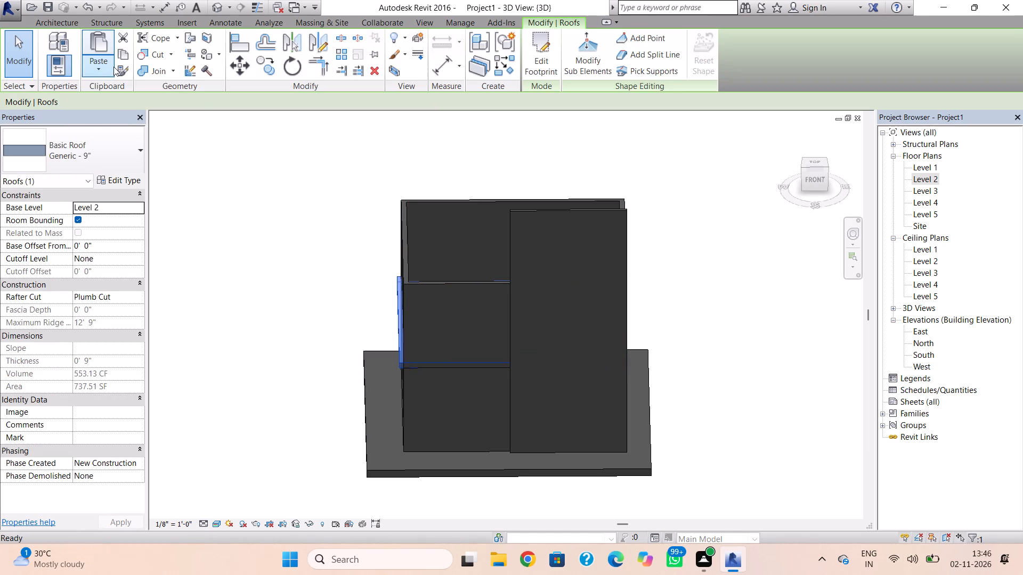
pyautogui.click(113, 68)
pyautogui.click(132, 117)
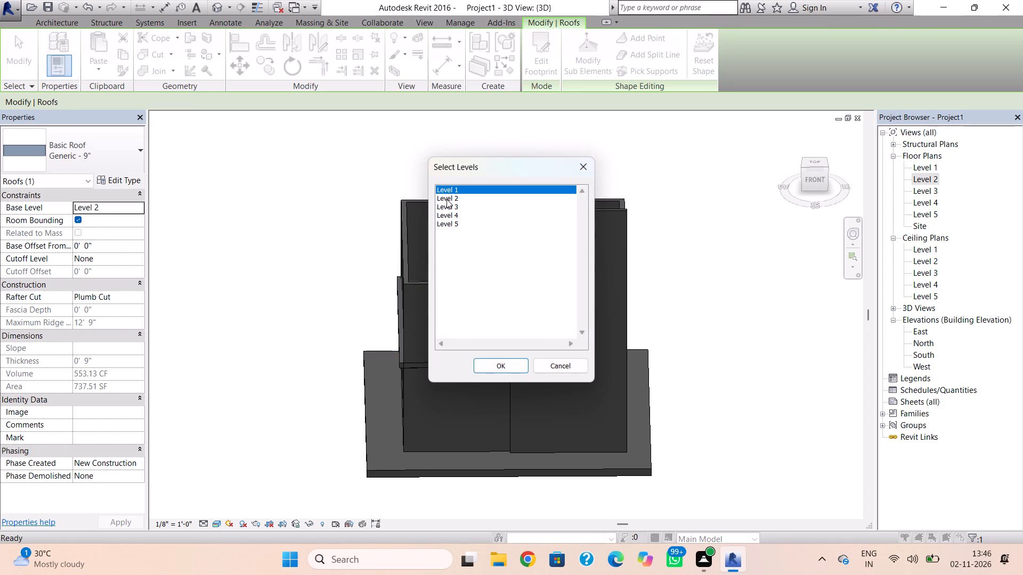
pyautogui.click(450, 207)
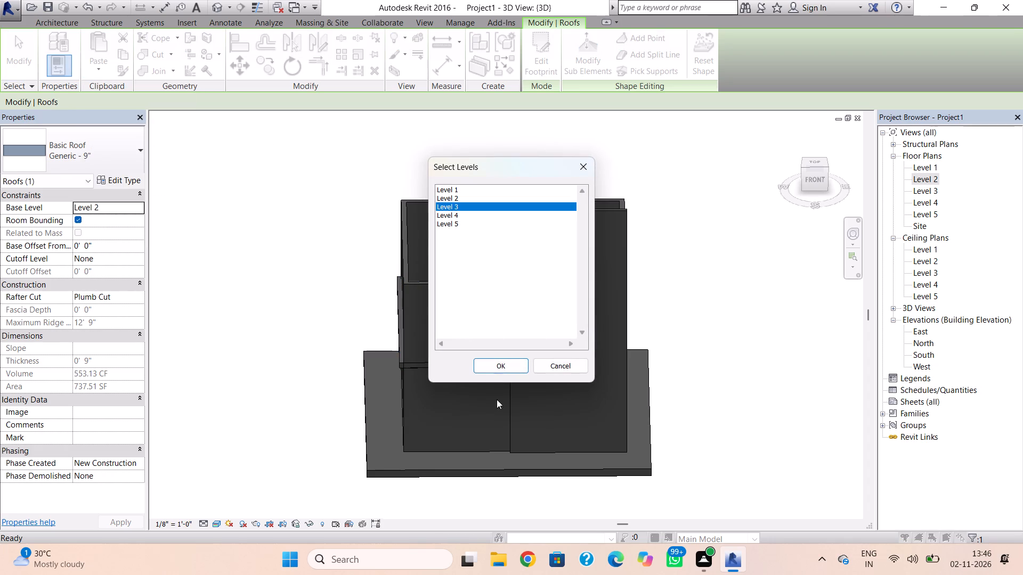
pyautogui.click(508, 362)
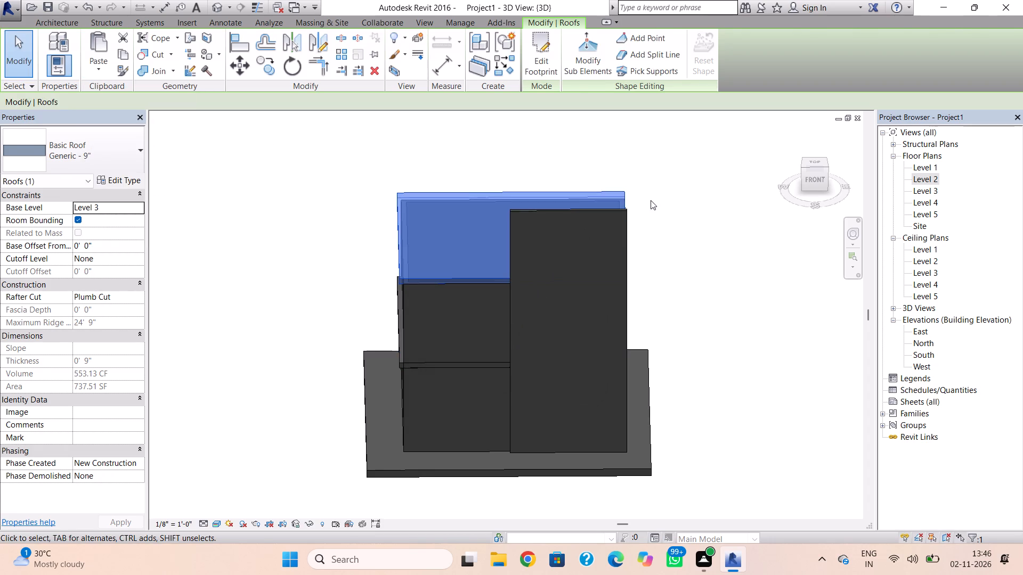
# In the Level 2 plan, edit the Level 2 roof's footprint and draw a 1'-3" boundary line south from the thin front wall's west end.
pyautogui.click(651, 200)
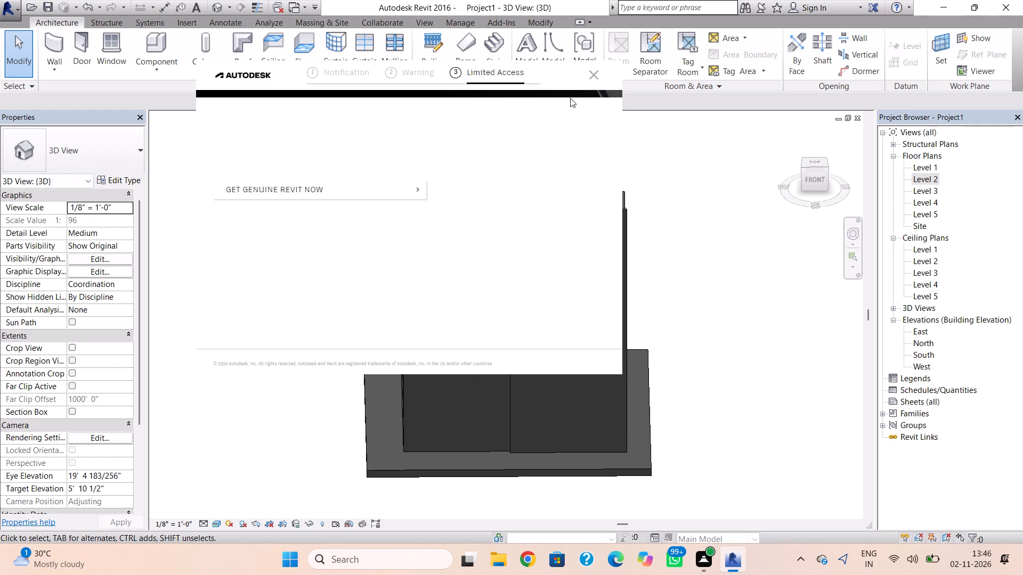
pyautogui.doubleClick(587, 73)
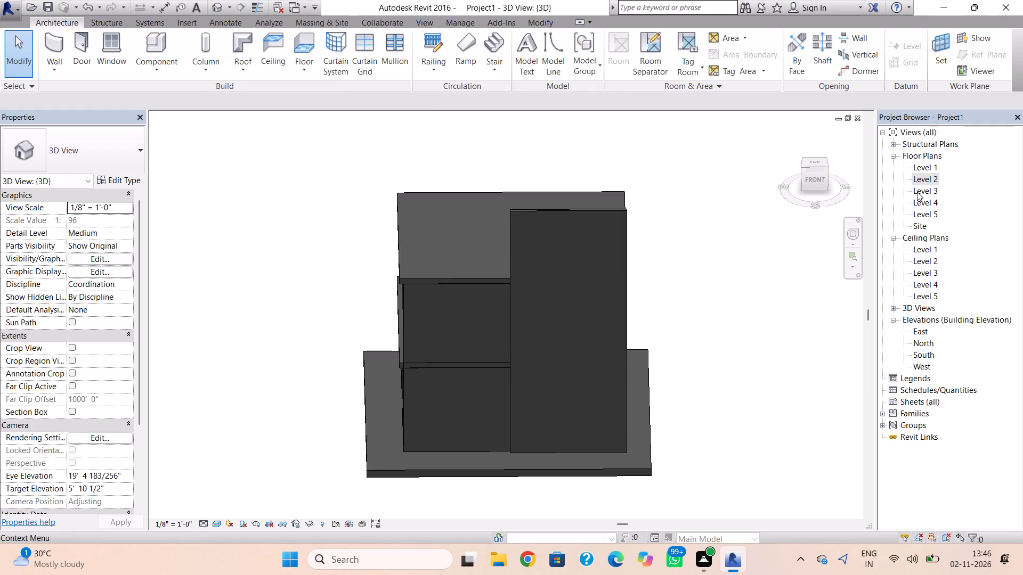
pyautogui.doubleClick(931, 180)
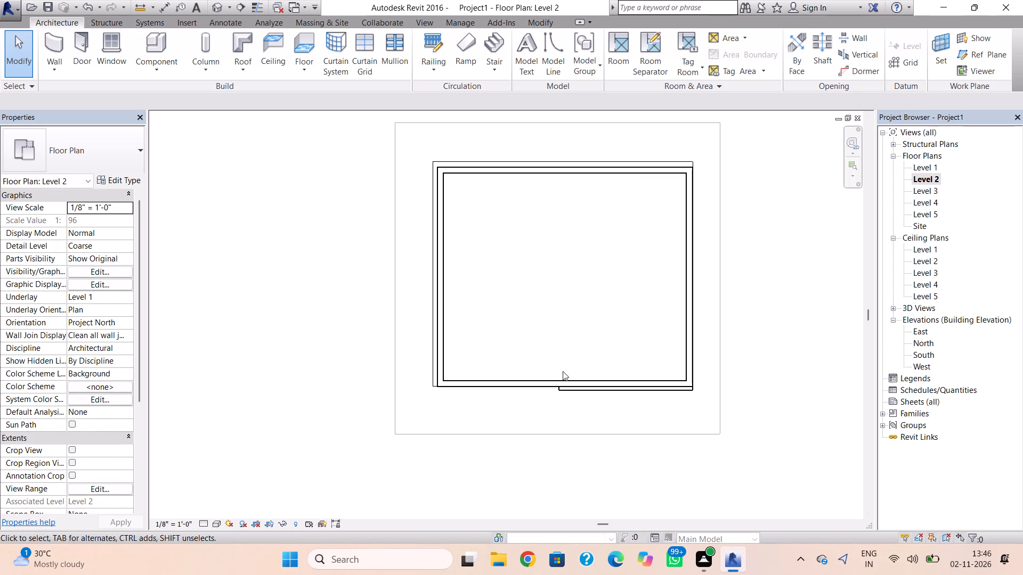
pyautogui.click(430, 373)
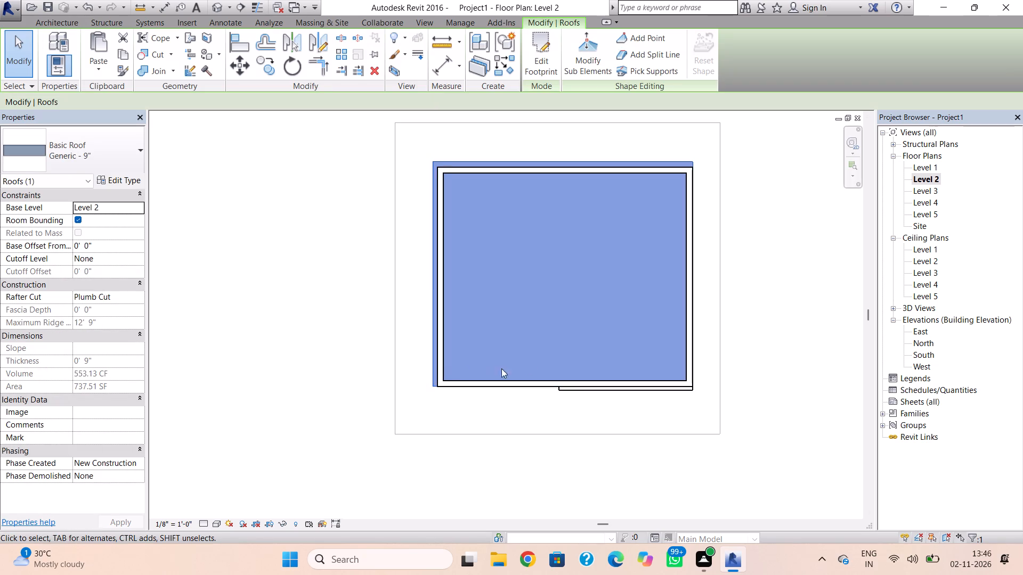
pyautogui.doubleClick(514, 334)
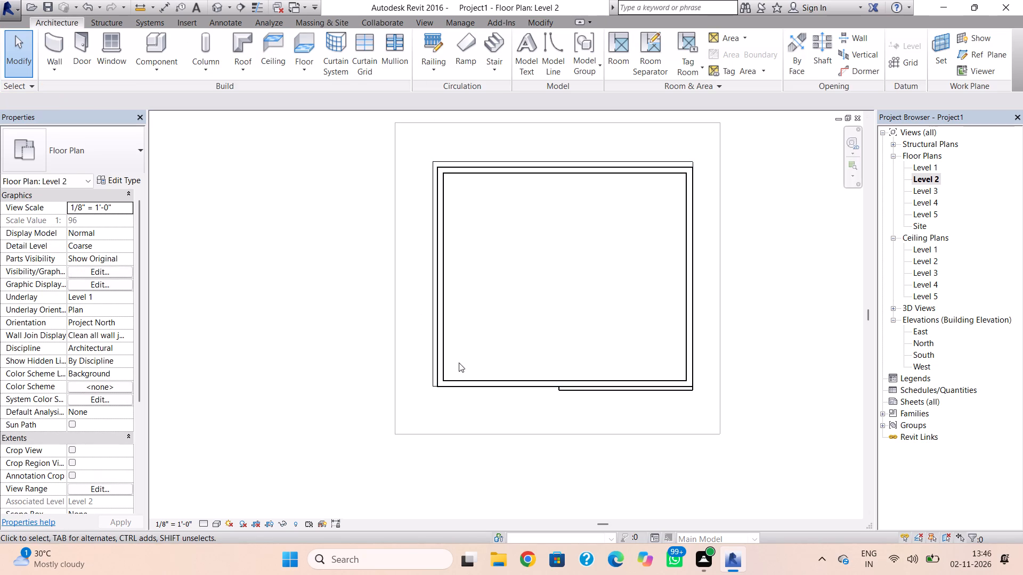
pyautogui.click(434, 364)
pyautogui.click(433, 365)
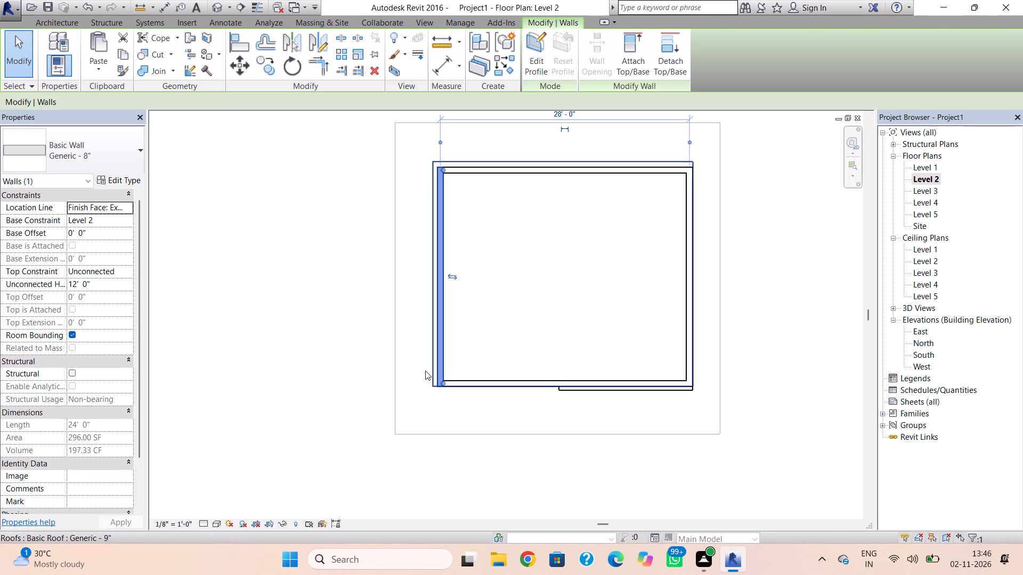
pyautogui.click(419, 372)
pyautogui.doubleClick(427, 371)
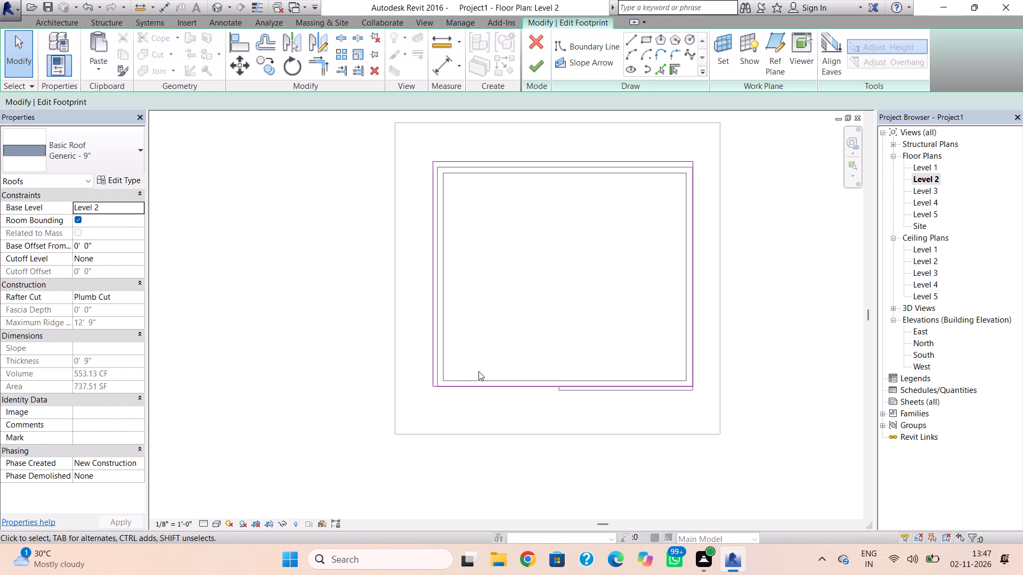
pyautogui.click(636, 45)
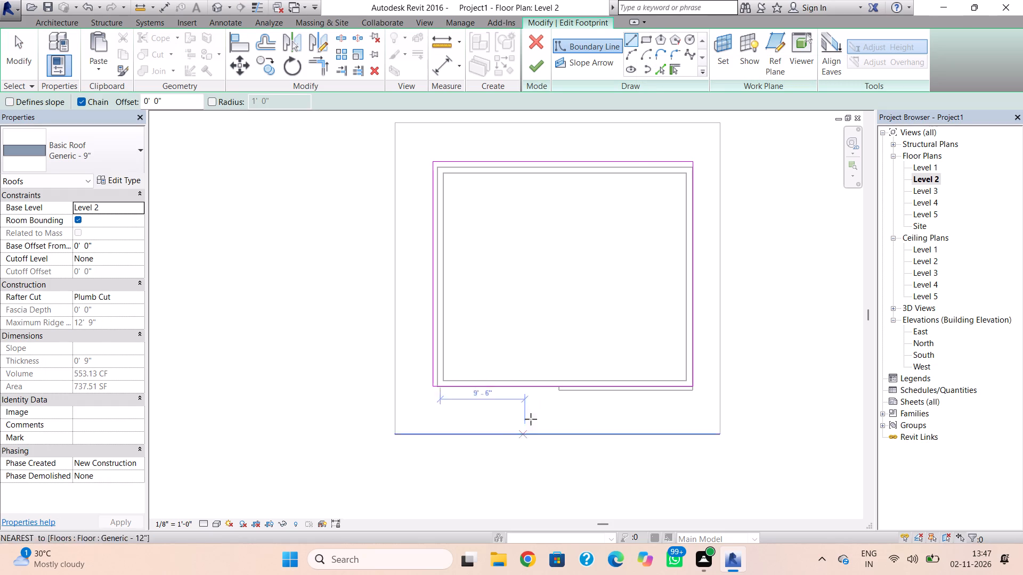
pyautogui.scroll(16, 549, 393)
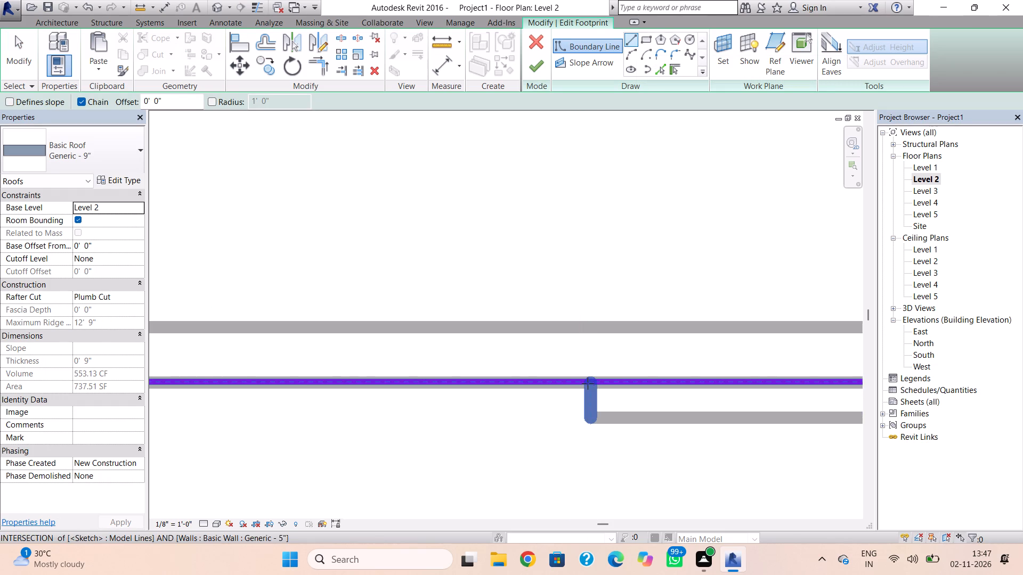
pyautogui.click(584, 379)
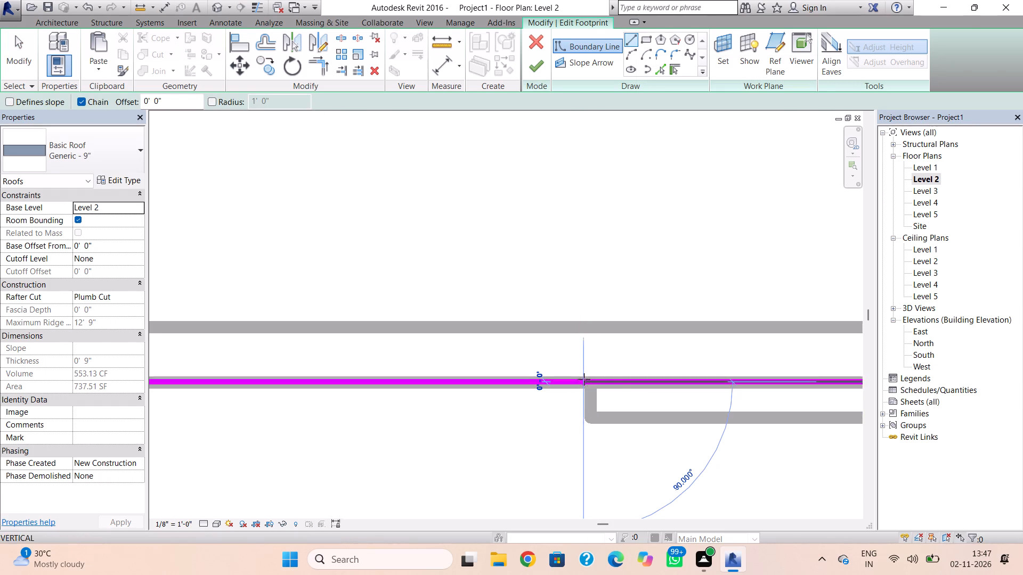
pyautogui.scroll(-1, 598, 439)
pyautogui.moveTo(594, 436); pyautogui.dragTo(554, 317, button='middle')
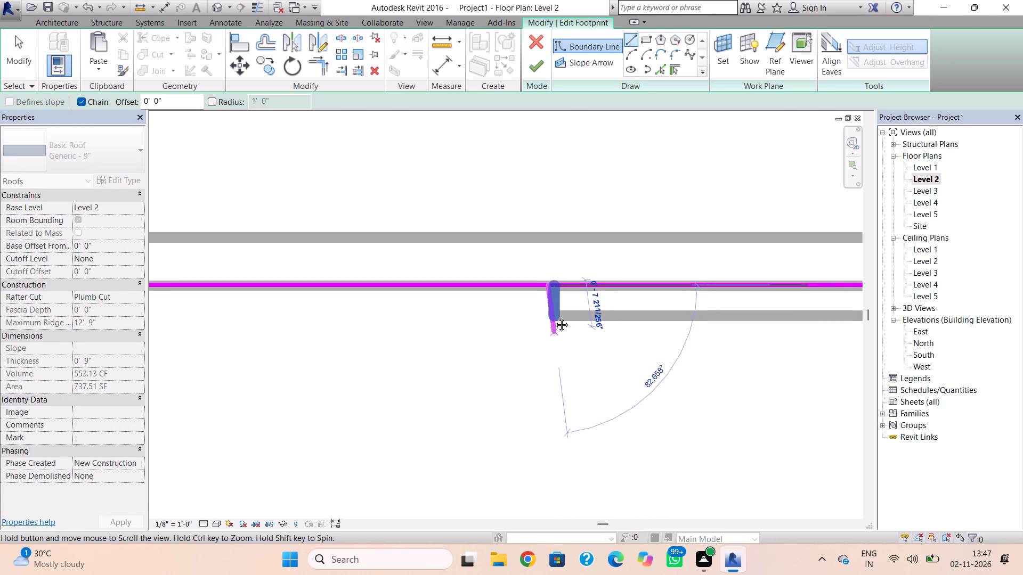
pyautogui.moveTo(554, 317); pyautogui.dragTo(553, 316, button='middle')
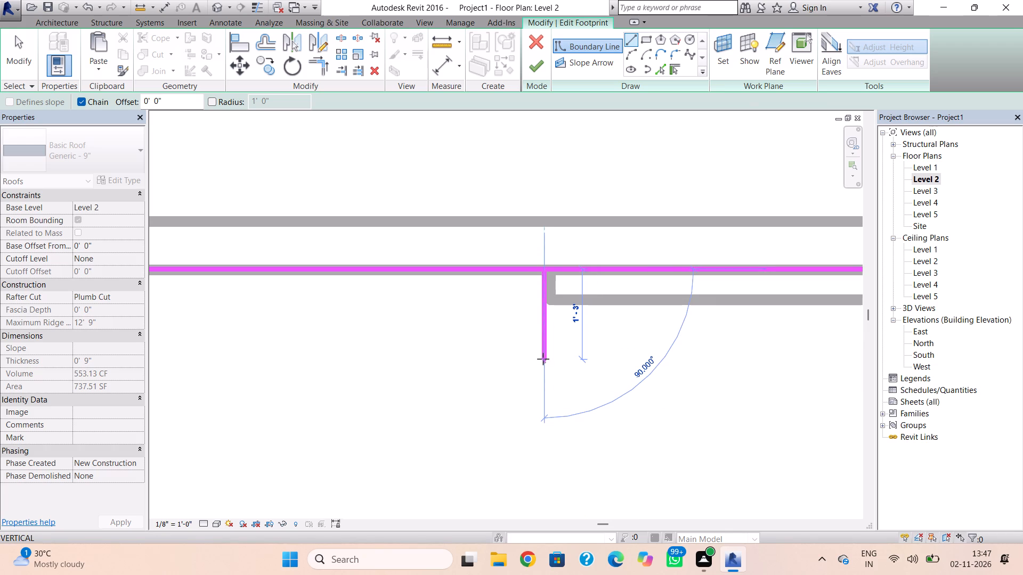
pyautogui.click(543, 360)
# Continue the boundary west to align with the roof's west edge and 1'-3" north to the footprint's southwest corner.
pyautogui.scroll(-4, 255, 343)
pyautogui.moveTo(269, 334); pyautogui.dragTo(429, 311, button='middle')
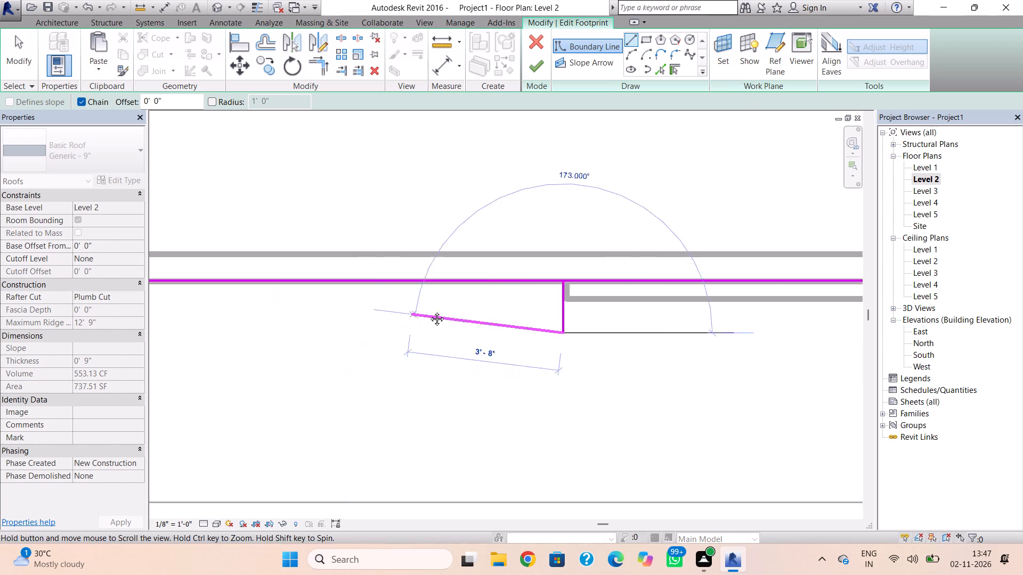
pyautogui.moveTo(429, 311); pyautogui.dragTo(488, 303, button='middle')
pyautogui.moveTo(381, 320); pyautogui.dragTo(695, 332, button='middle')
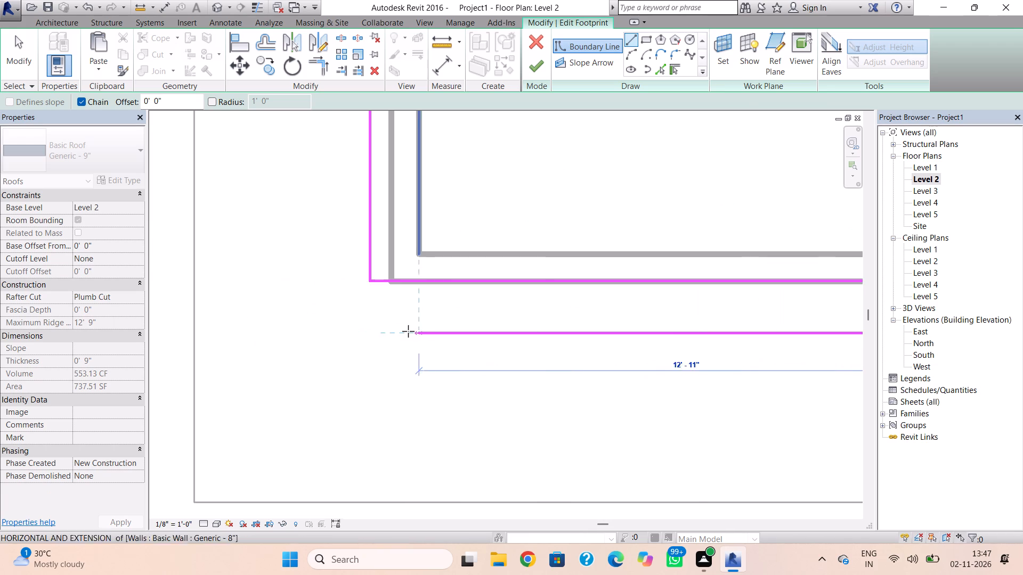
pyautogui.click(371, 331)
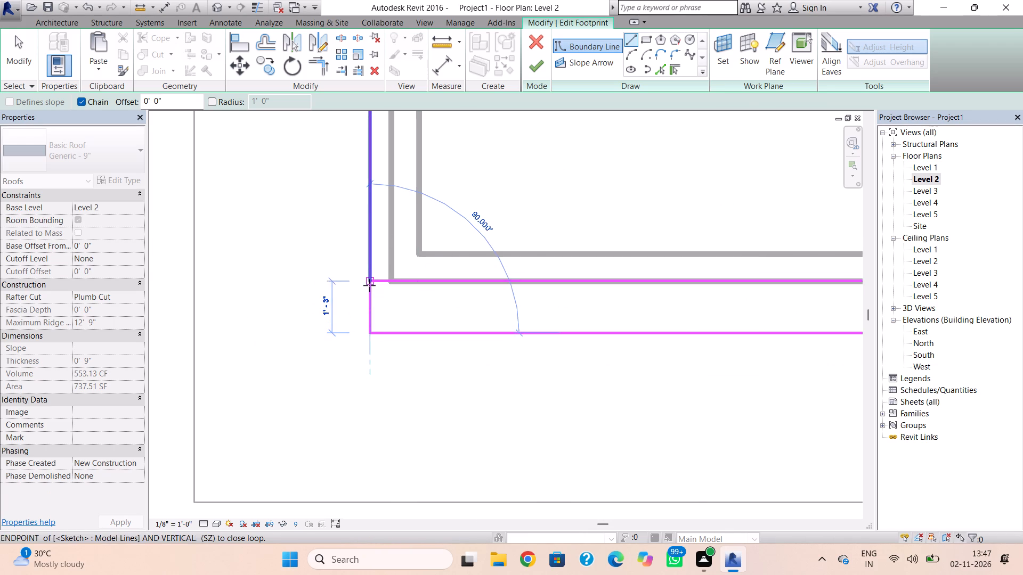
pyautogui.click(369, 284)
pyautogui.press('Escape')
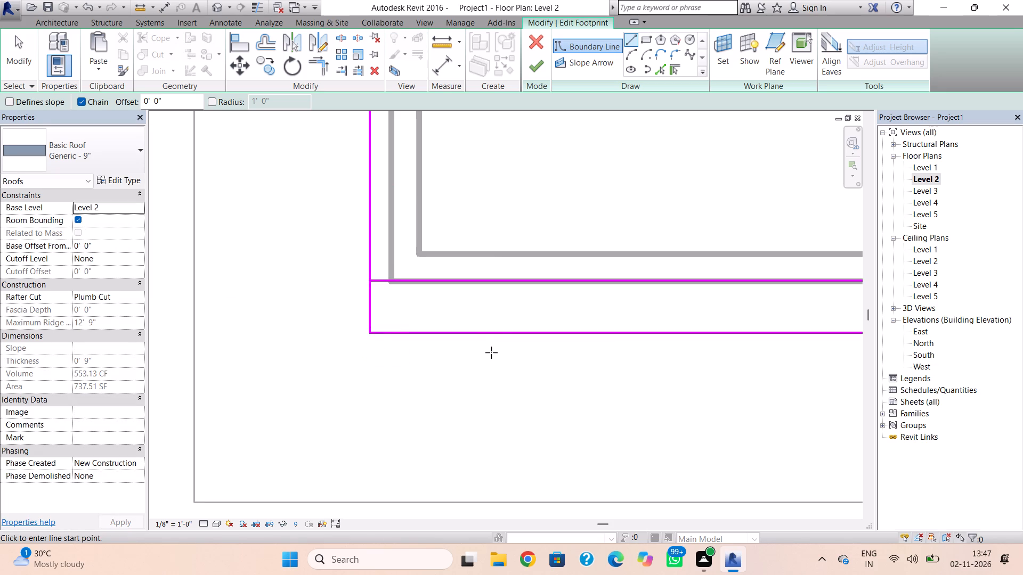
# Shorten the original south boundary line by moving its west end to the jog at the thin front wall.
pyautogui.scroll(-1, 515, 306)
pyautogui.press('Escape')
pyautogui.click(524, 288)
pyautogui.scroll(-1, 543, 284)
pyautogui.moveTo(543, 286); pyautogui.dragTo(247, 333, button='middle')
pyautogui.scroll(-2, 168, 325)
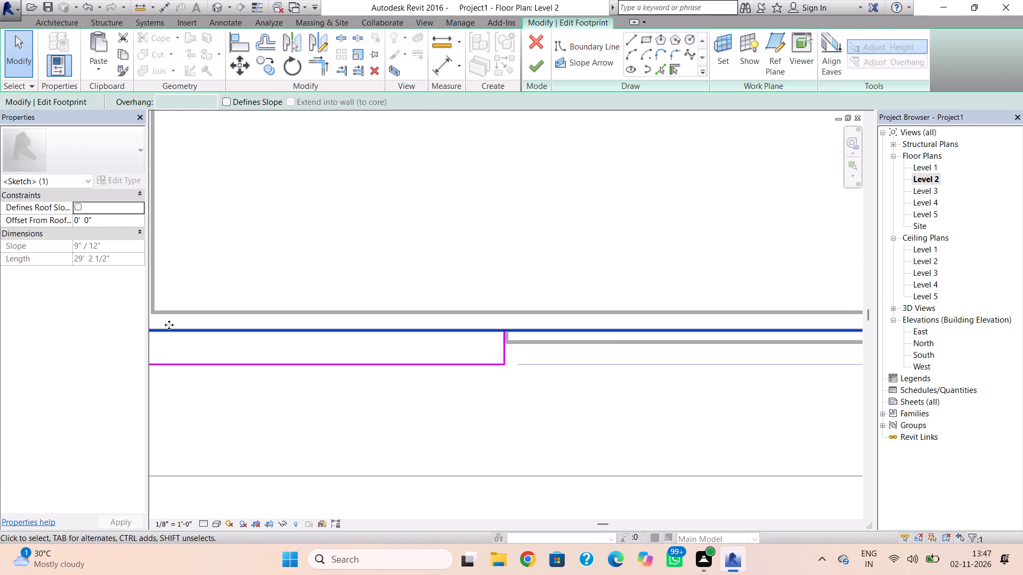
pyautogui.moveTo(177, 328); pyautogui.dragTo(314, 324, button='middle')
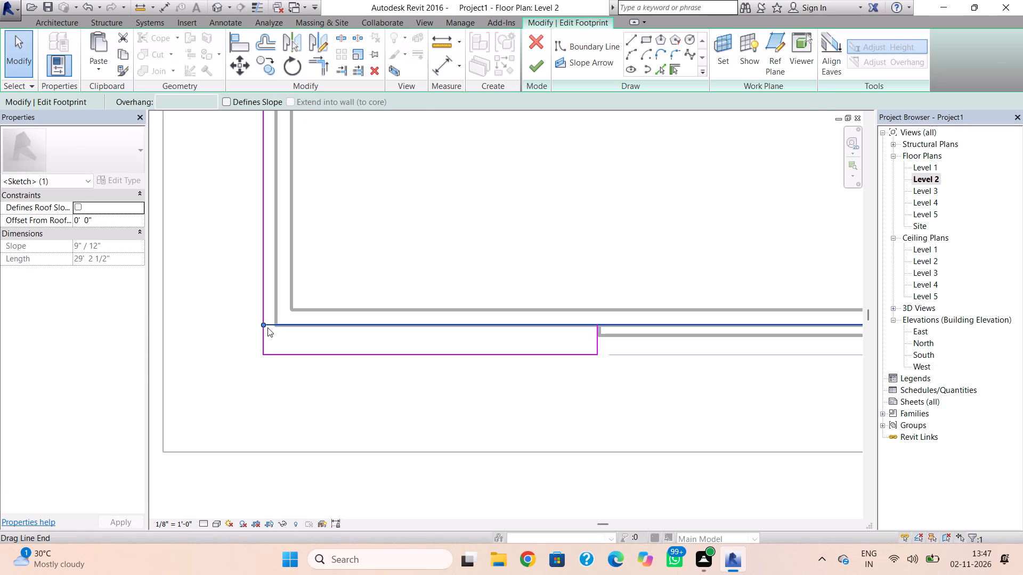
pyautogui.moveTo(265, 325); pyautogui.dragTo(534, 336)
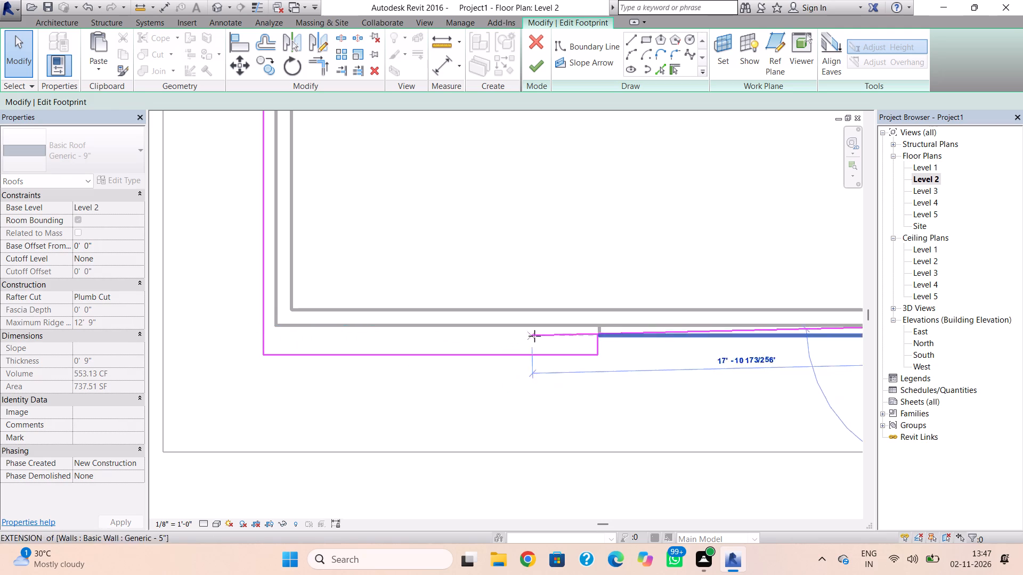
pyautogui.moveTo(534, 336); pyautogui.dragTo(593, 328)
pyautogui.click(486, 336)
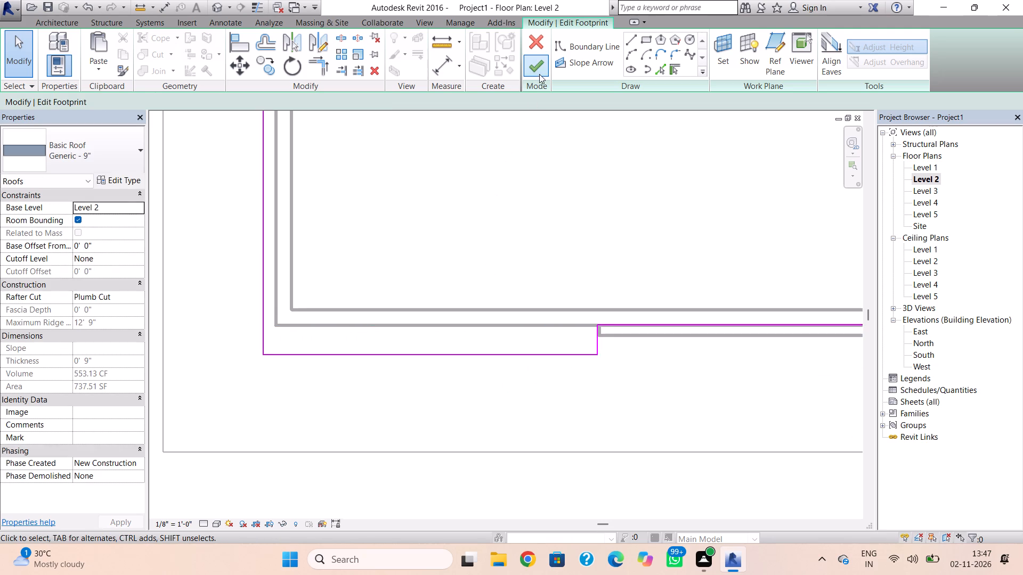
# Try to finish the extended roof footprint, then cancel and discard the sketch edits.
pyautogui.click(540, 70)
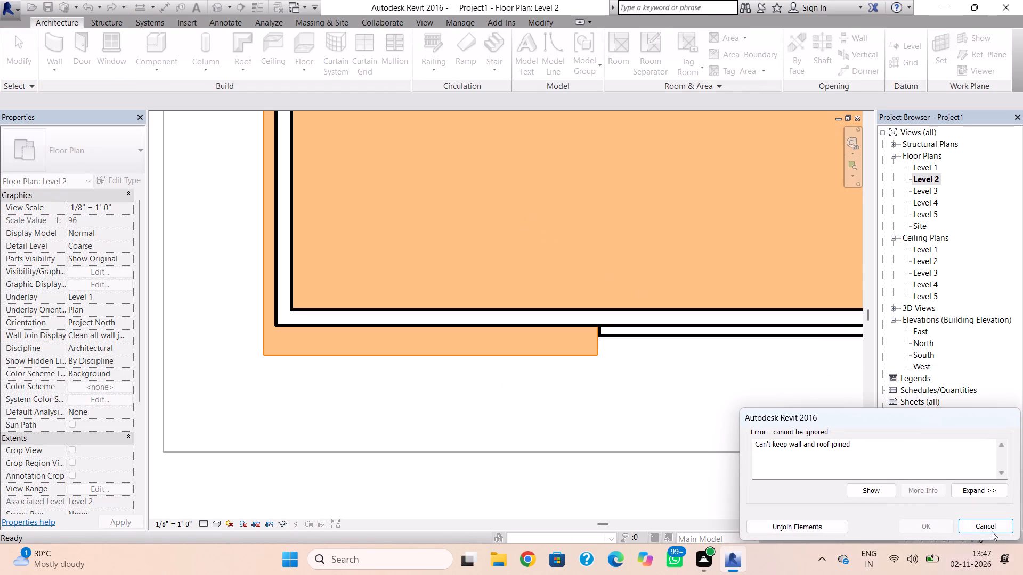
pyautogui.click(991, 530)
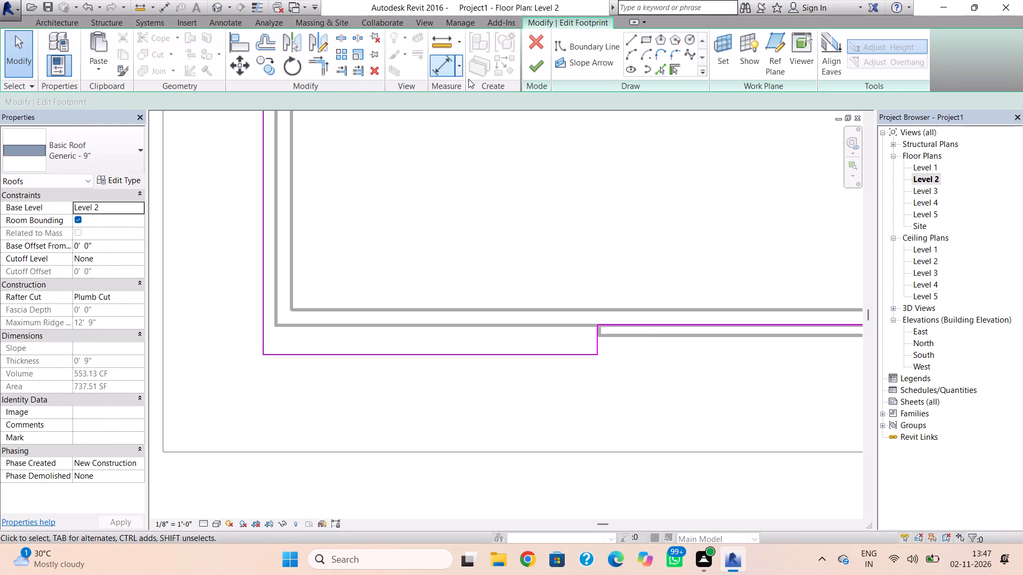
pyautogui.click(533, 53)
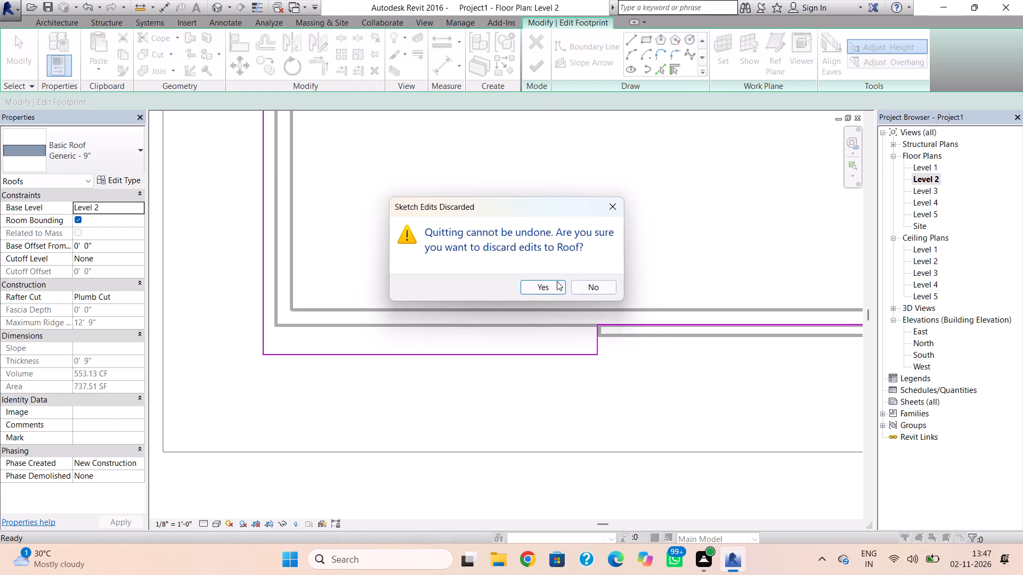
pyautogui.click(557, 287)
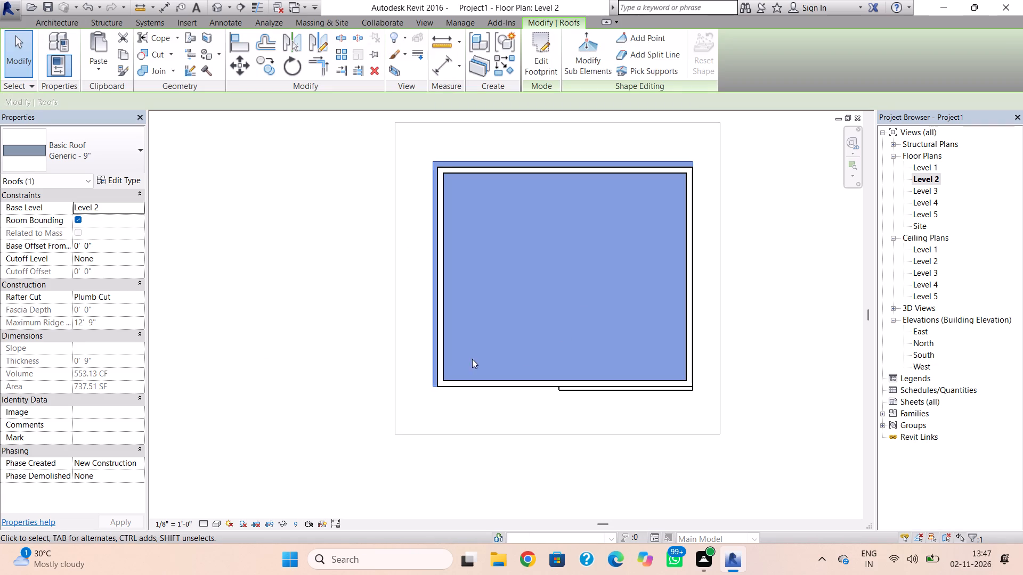
# Undo the recent edits back through the Level 2 wall chain, then redo until all four Generic - 8" walls are restored.
pyautogui.scroll(3, 435, 366)
pyautogui.doubleClick(433, 366)
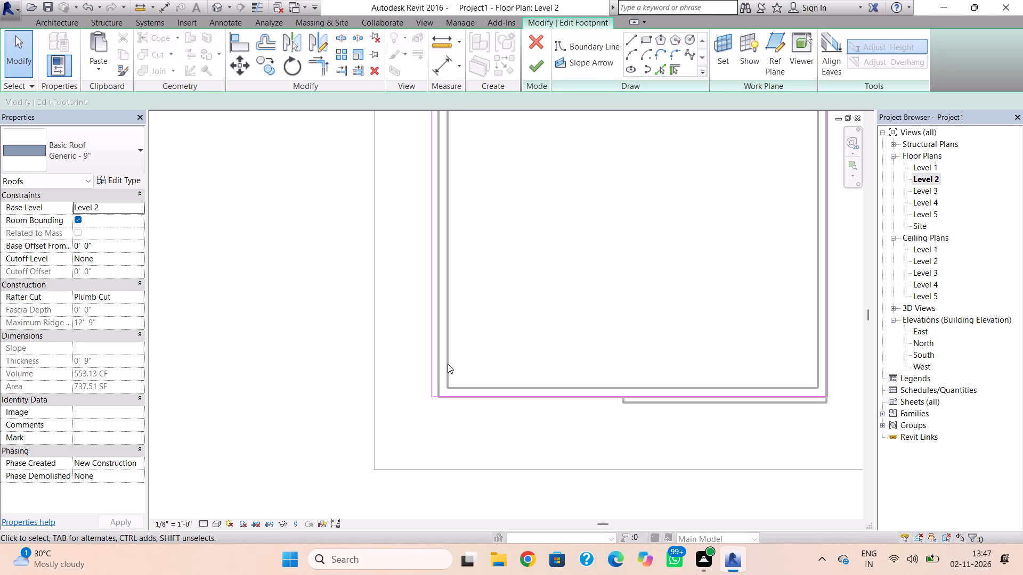
pyautogui.hotkey('ctrl', 'z')
pyautogui.hotkey('ctrl', 'z')
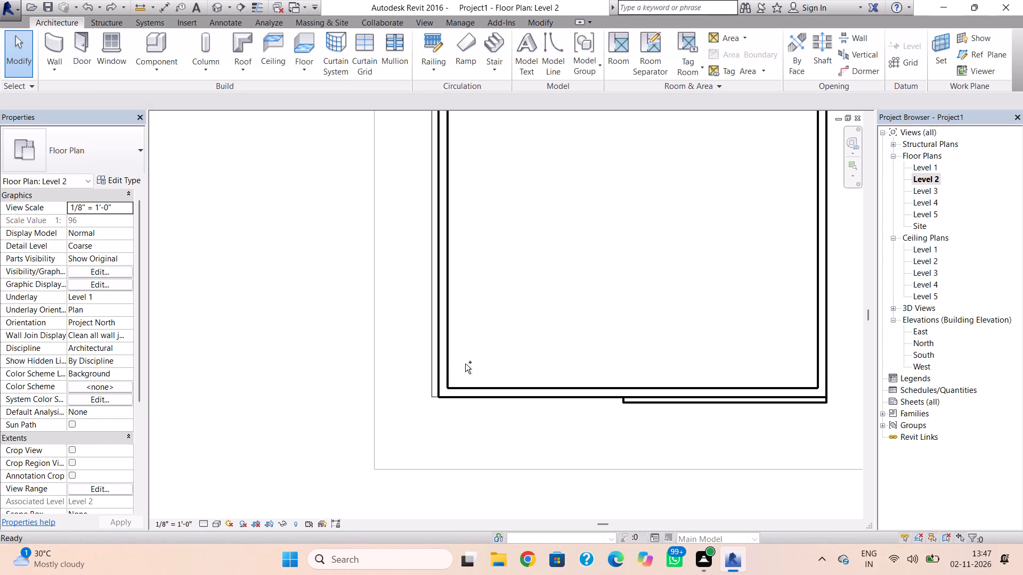
pyautogui.hotkey('ctrl', 'z')
pyautogui.hotkey('ctrl', 'z')
pyautogui.hotkey('ctrl', 'z')
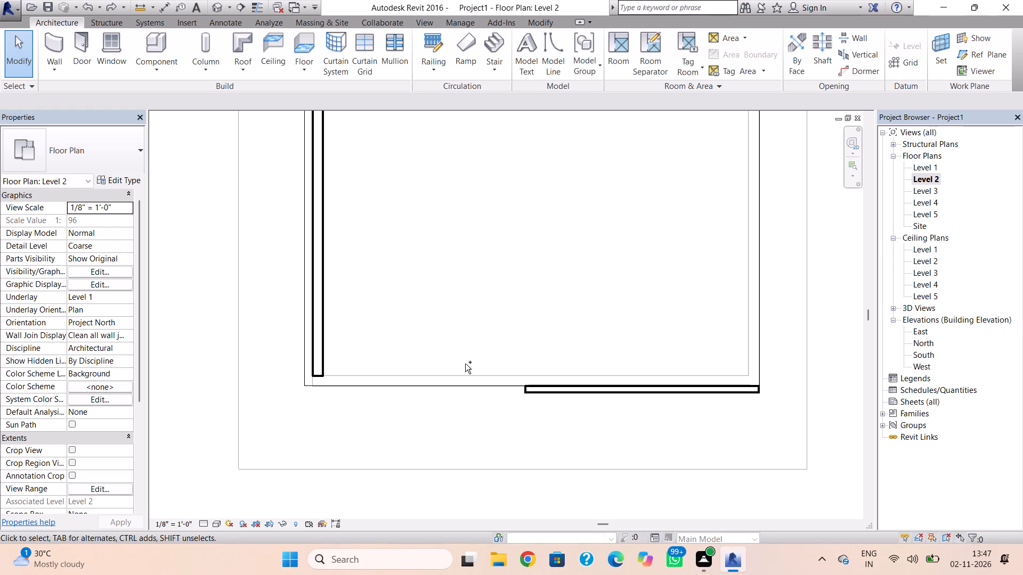
pyautogui.hotkey('ctrl', 'z')
pyautogui.hotkey('ctrl', 'z')
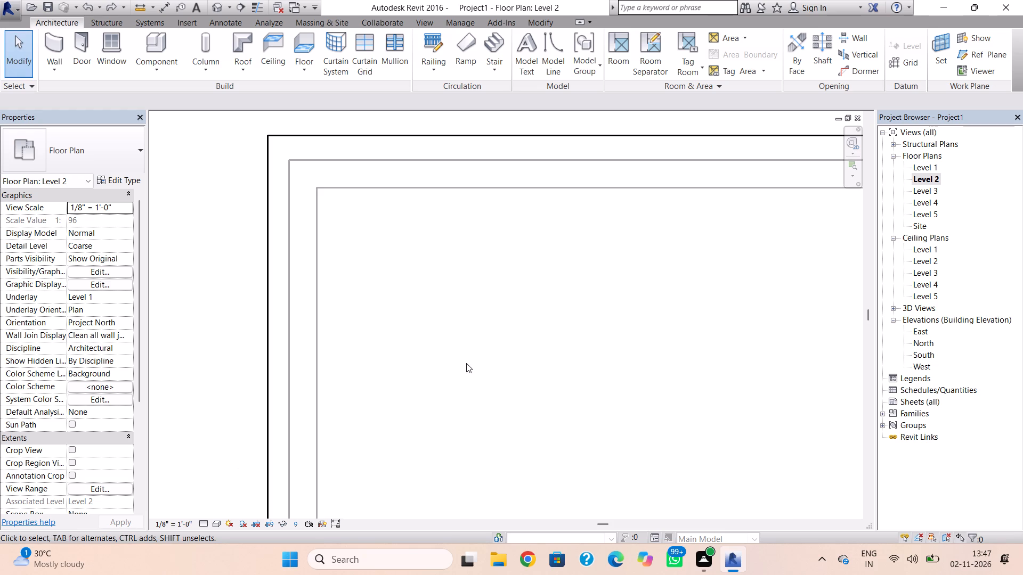
pyautogui.hotkey('ctrl', 'y')
pyautogui.hotkey('ctrl', 'y')
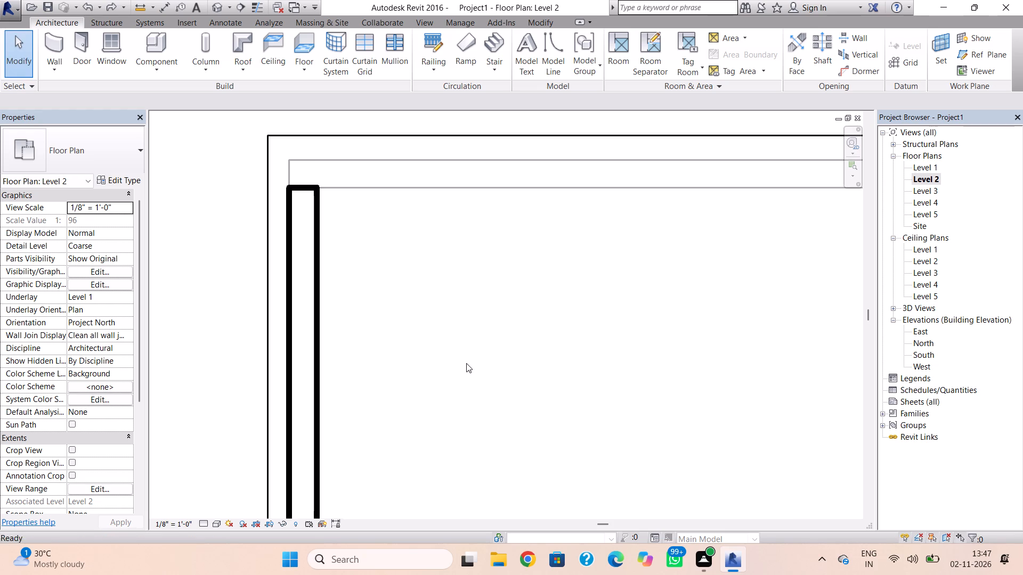
pyautogui.hotkey('ctrl', 'y')
pyautogui.hotkey('ctrl', 'y')
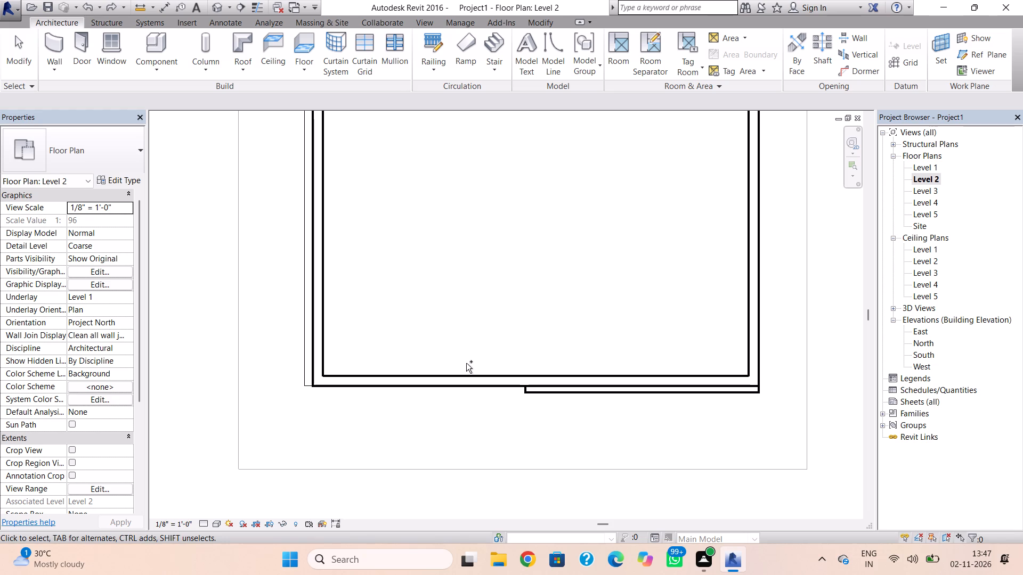
# Reopen the Level 2 roof's footprint for editing and delete its south boundary line.
pyautogui.click(303, 271)
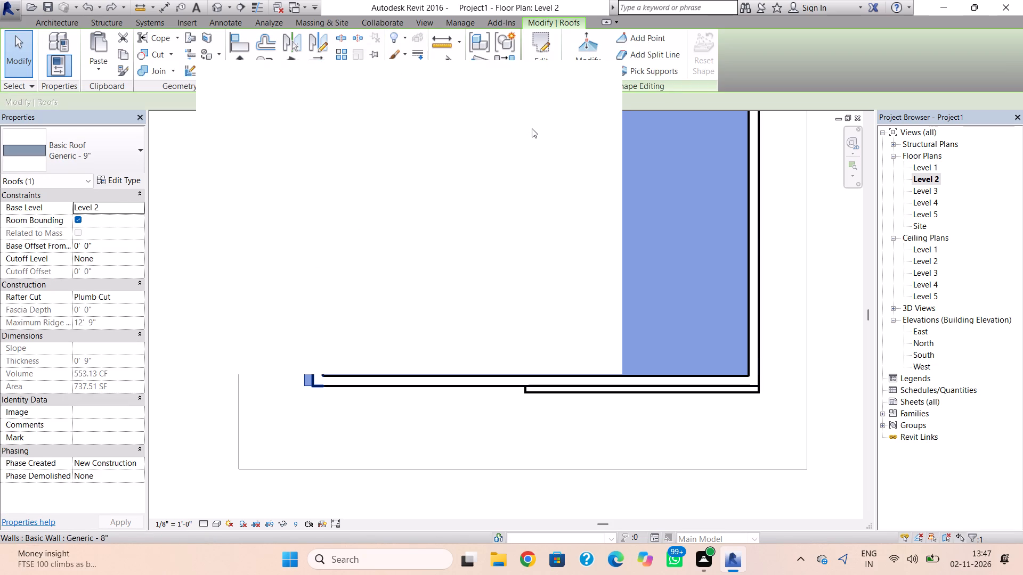
pyautogui.click(598, 79)
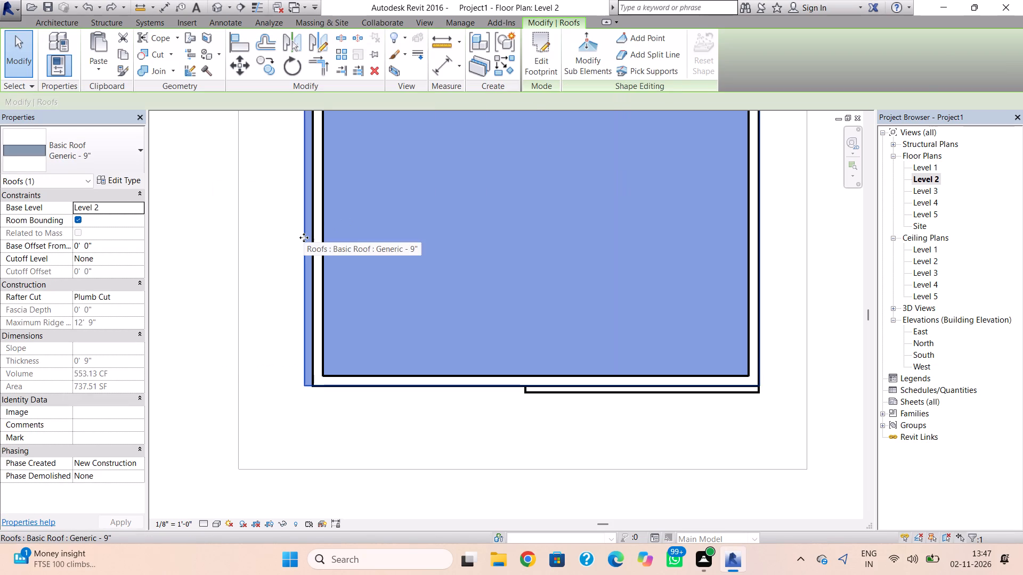
pyautogui.click(304, 237)
pyautogui.doubleClick(304, 237)
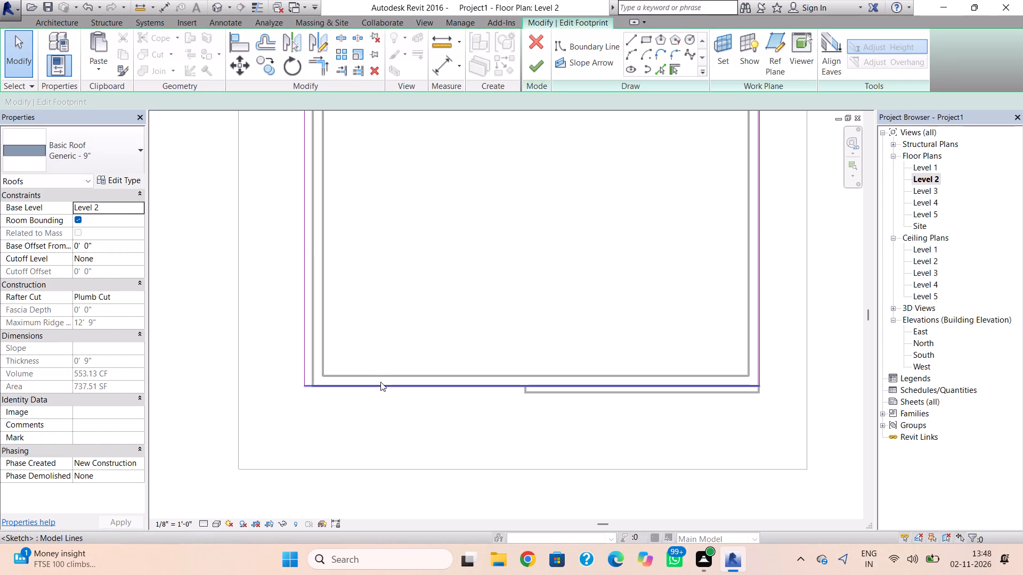
pyautogui.click(380, 382)
pyautogui.press('Delete')
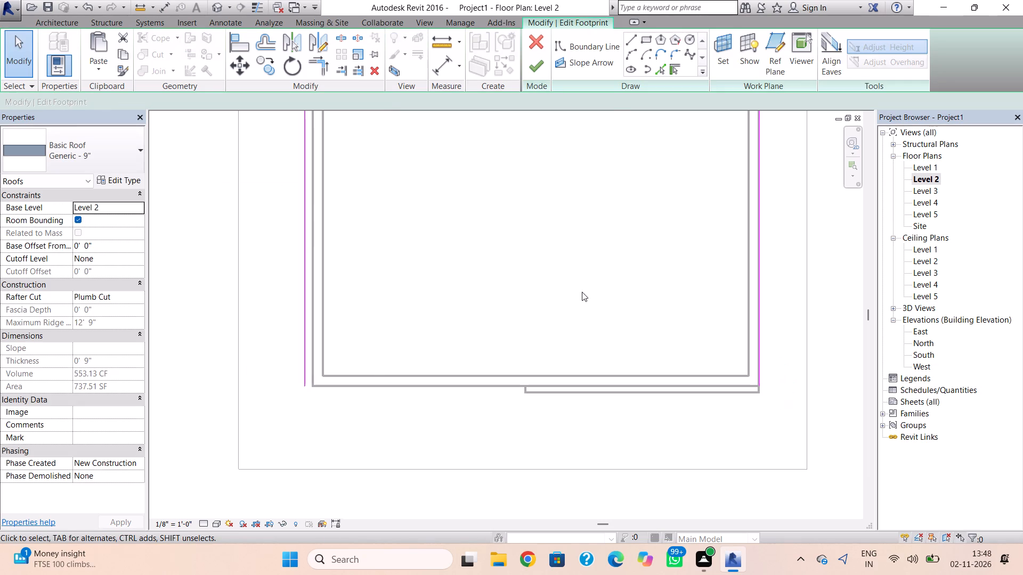
# Draw roof boundary lines south from the thin front wall's jog, about 14' 1" west, and north to the west boundary's lower end.
pyautogui.click(628, 31)
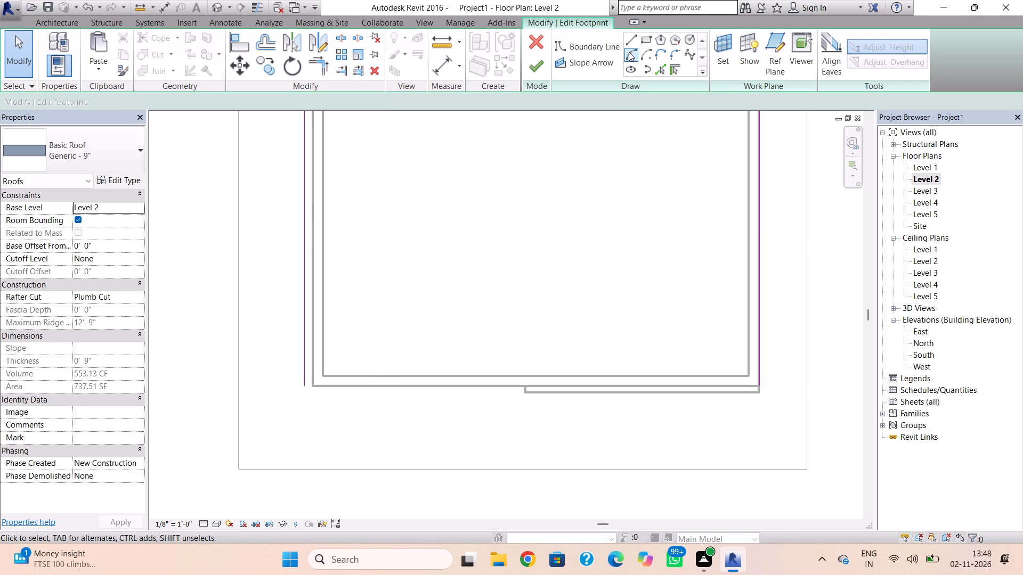
pyautogui.click(630, 46)
pyautogui.scroll(5, 338, 422)
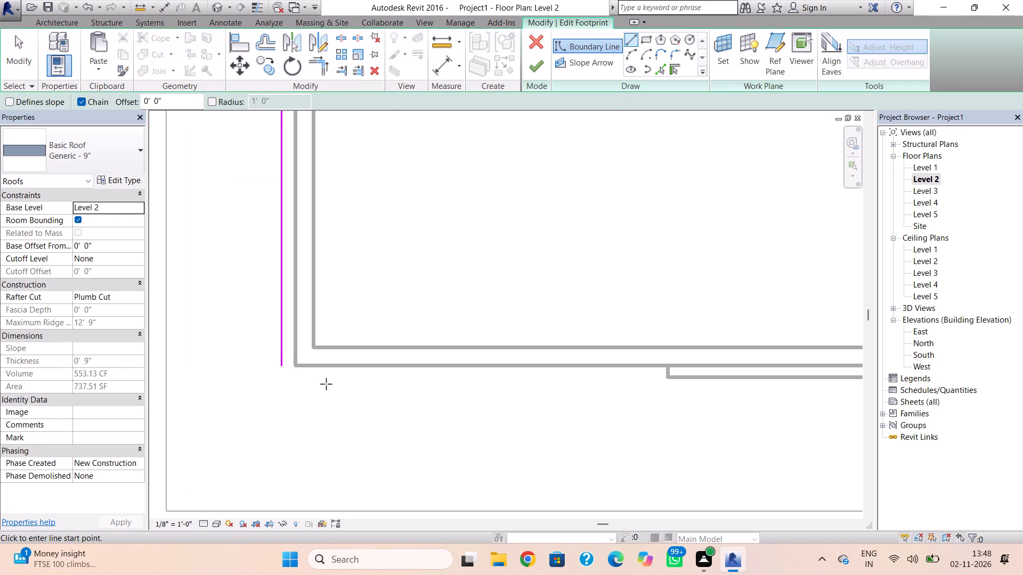
pyautogui.scroll(4, 717, 360)
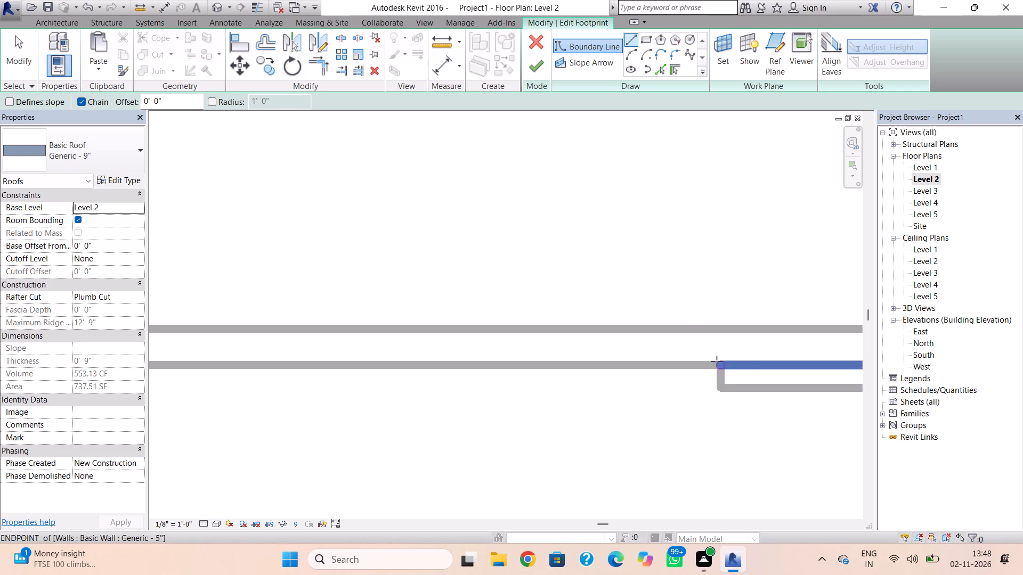
pyautogui.scroll(3, 718, 361)
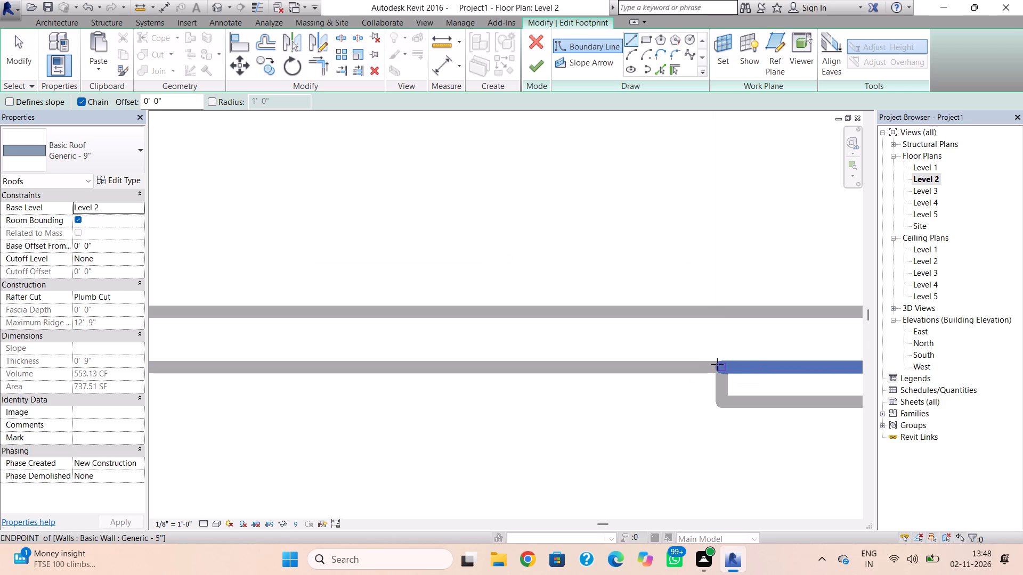
pyautogui.click(713, 366)
pyautogui.moveTo(711, 465); pyautogui.dragTo(686, 291, button='middle')
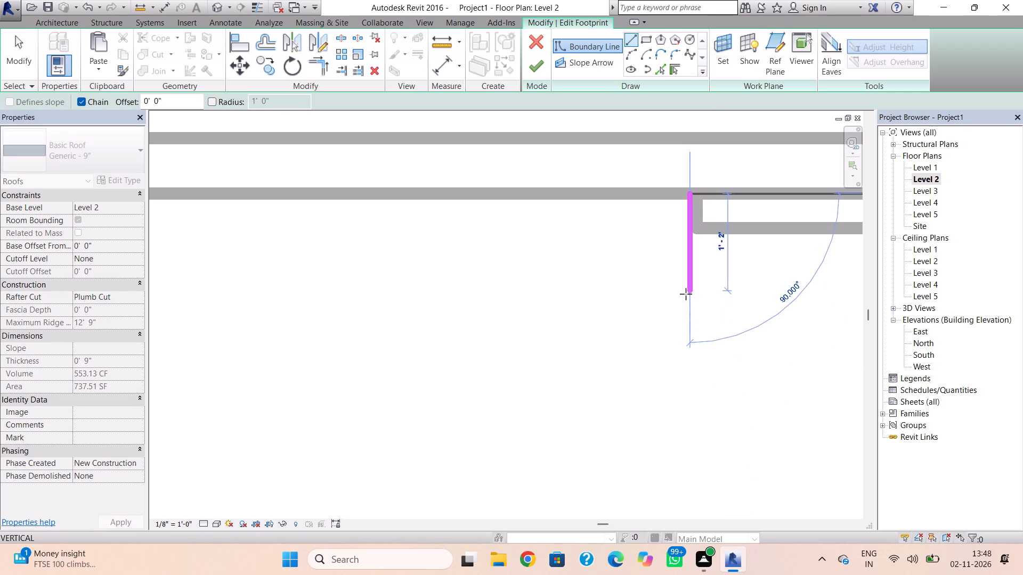
pyautogui.click(683, 313)
pyautogui.scroll(-4, 156, 319)
pyautogui.moveTo(161, 316); pyautogui.dragTo(528, 357, button='middle')
pyautogui.moveTo(172, 336); pyautogui.dragTo(313, 364, button='middle')
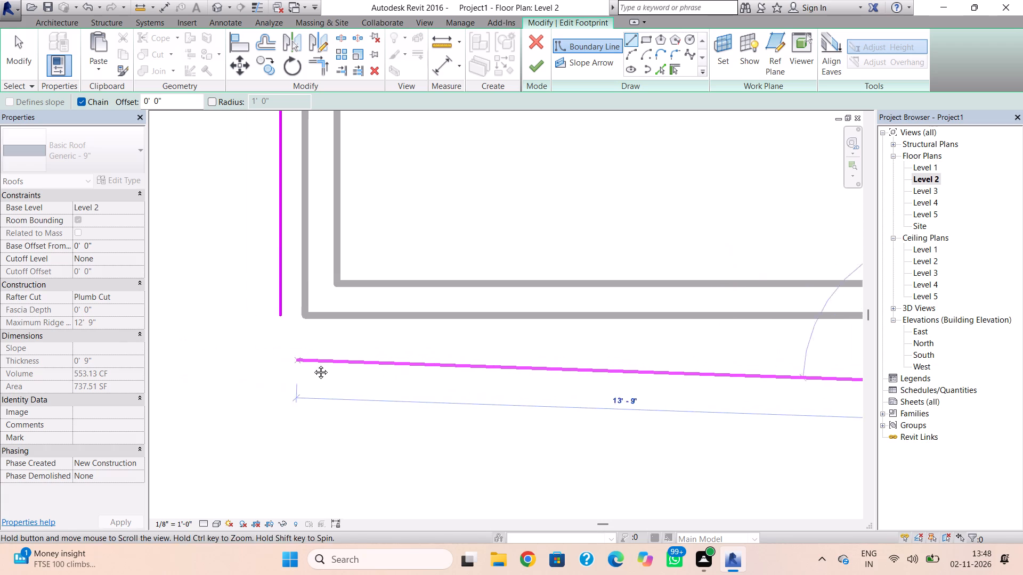
pyautogui.moveTo(313, 364); pyautogui.dragTo(313, 364, button='middle')
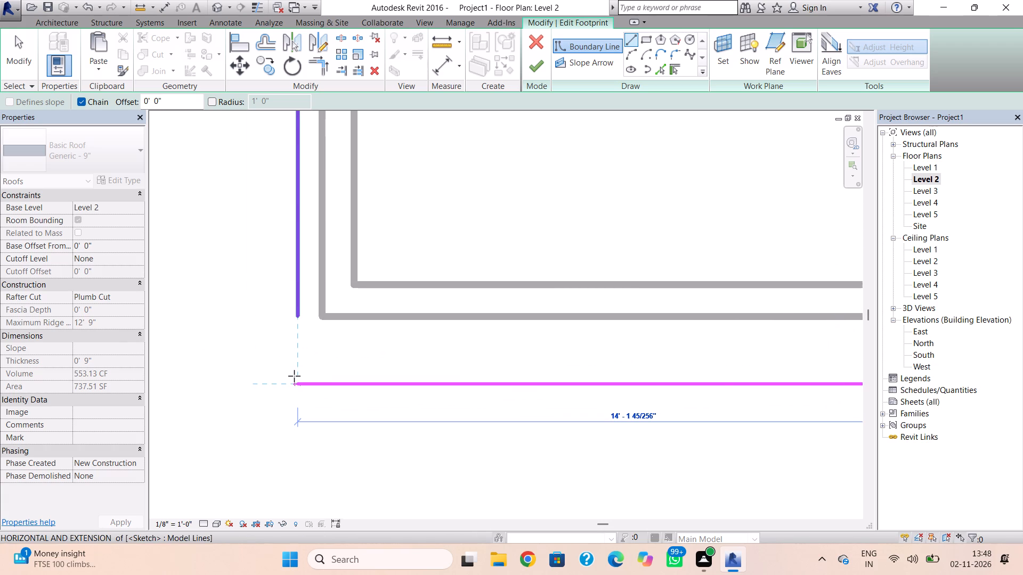
pyautogui.click(294, 376)
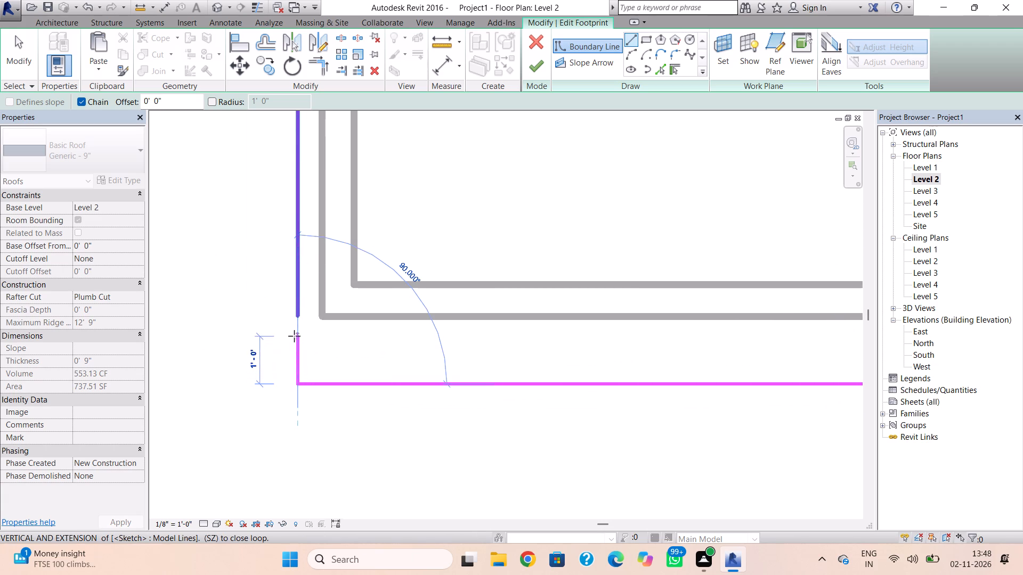
pyautogui.click(294, 318)
# Draw an about 15' 1" boundary line along the main south wall's outer face, from the jog to the east boundary line.
pyautogui.scroll(-1, 438, 335)
pyautogui.moveTo(438, 335); pyautogui.dragTo(124, 346, button='middle')
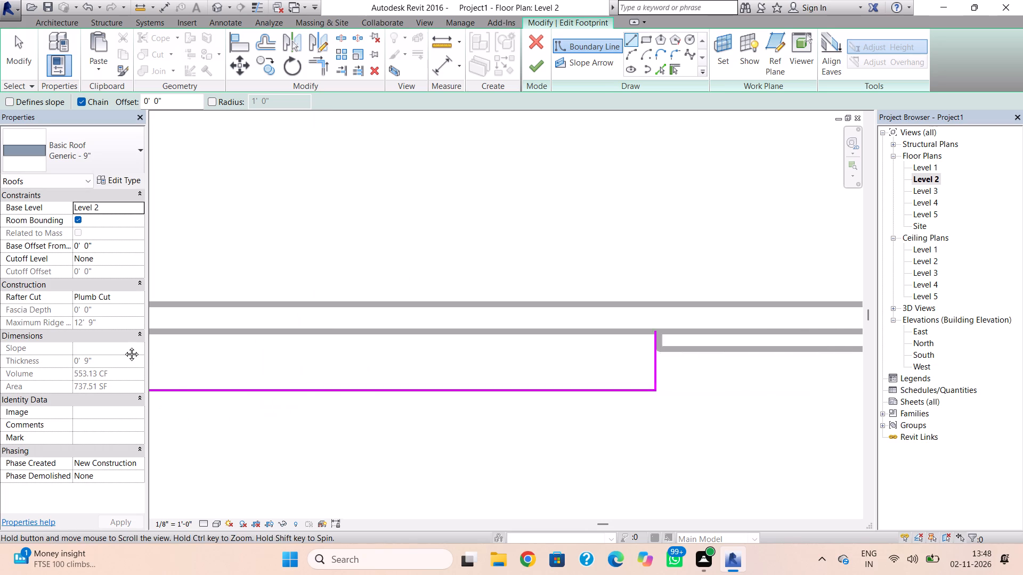
pyautogui.moveTo(124, 346); pyautogui.dragTo(70, 346, button='middle')
pyautogui.scroll(-1, 524, 344)
pyautogui.moveTo(496, 339); pyautogui.dragTo(156, 298, button='middle')
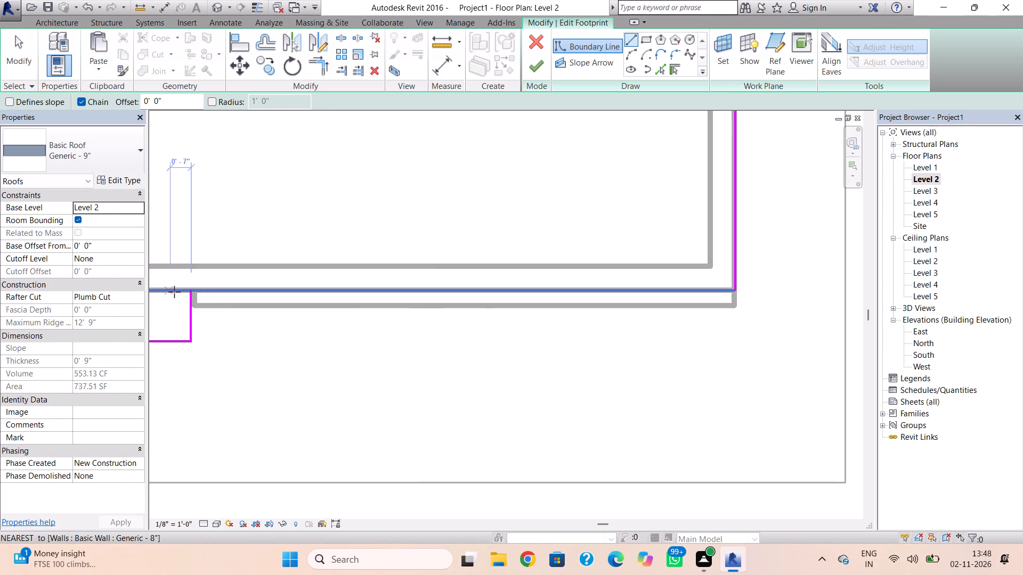
pyautogui.scroll(4, 174, 292)
pyautogui.click(206, 290)
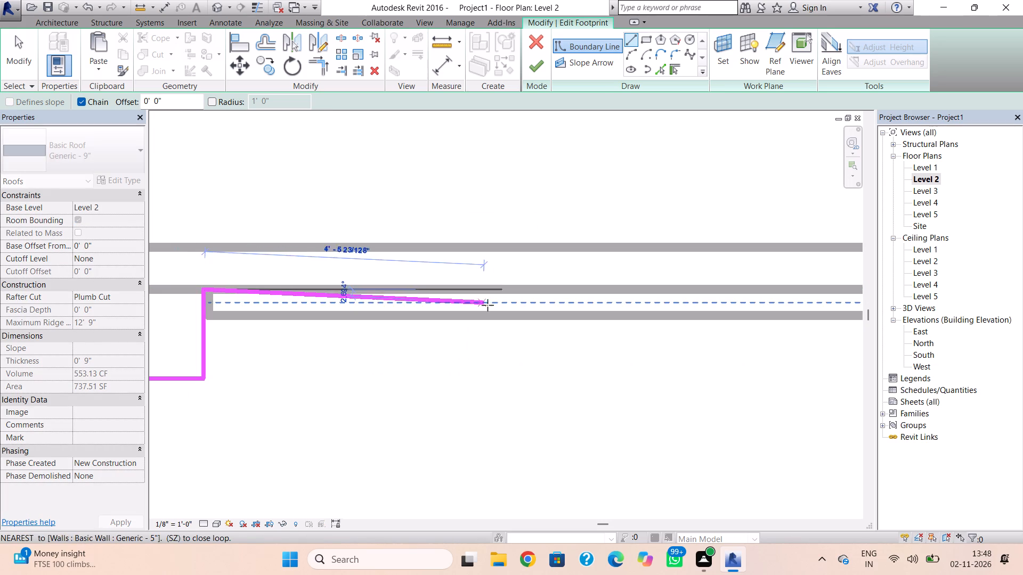
pyautogui.scroll(-3, 488, 305)
pyautogui.moveTo(489, 305); pyautogui.dragTo(164, 299, button='middle')
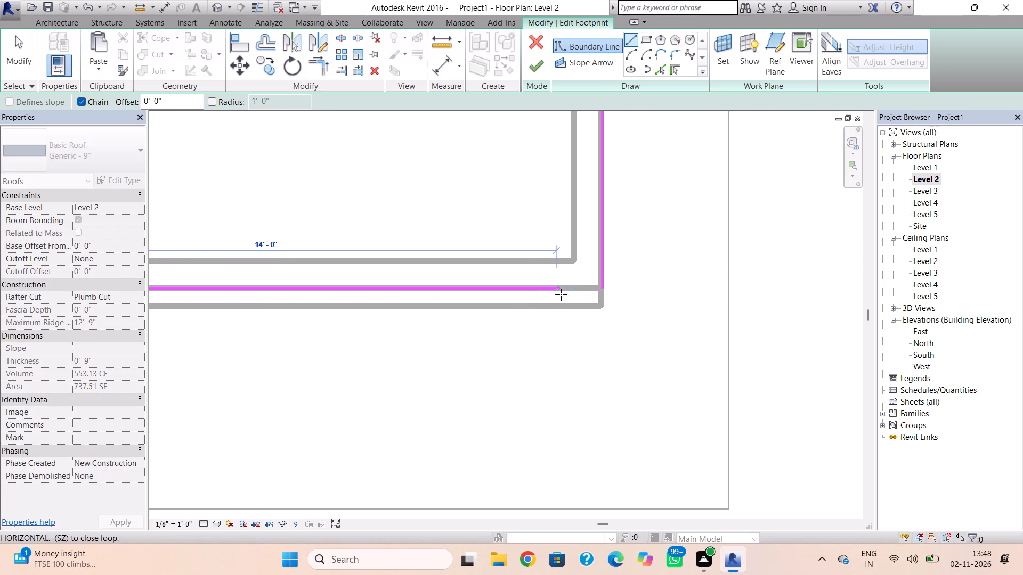
pyautogui.click(598, 287)
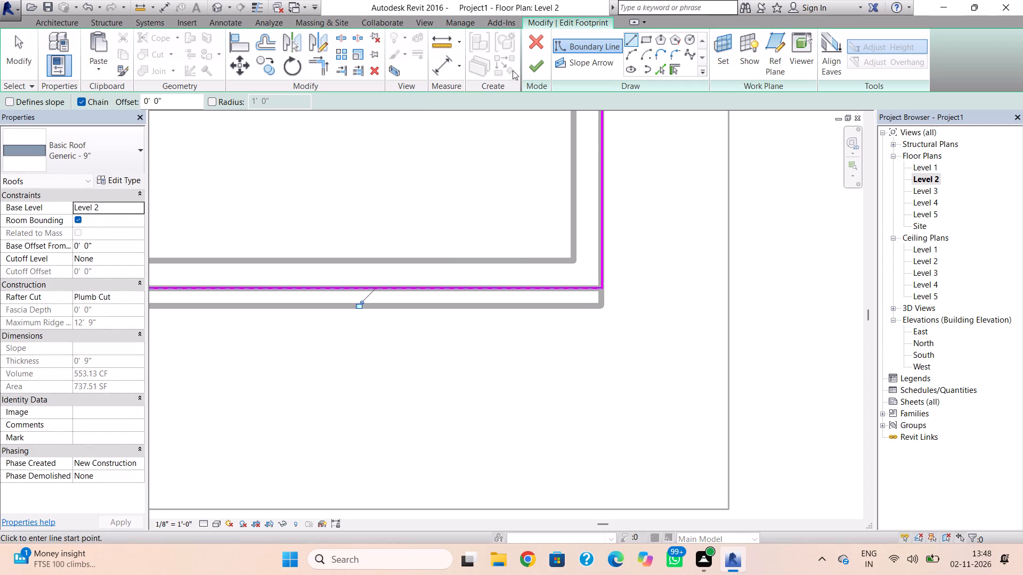
# Finish the reshaped Level 2 roof footprint and cancel the wall-join resolution without unjoining any elements.
pyautogui.click(527, 74)
pyautogui.click(547, 290)
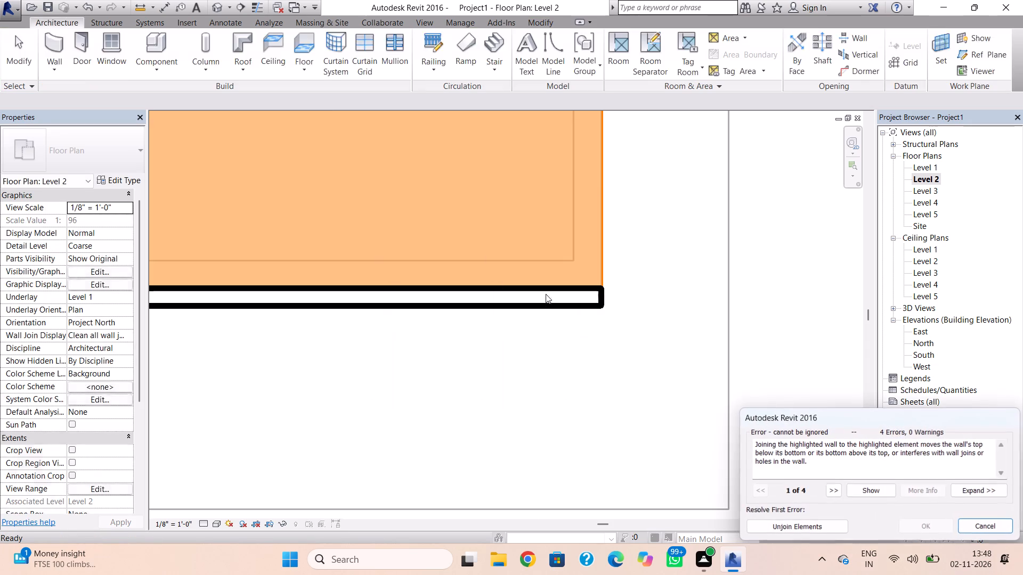
pyautogui.scroll(-5, 246, 136)
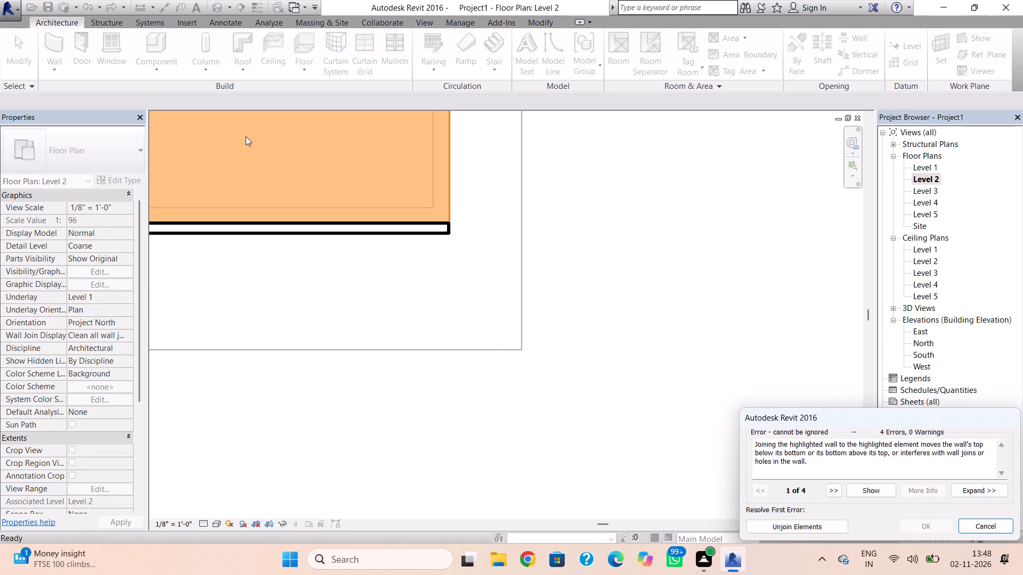
pyautogui.moveTo(204, 114); pyautogui.dragTo(383, 141, button='middle')
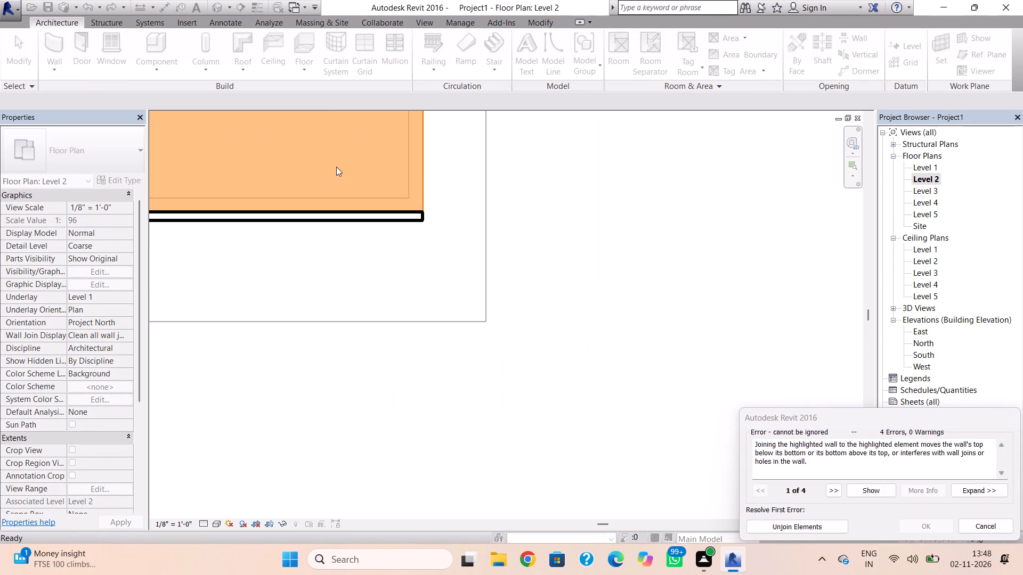
pyautogui.moveTo(335, 168); pyautogui.dragTo(498, 176, button='middle')
pyautogui.scroll(-3, 341, 171)
pyautogui.moveTo(341, 175); pyautogui.dragTo(460, 171, button='middle')
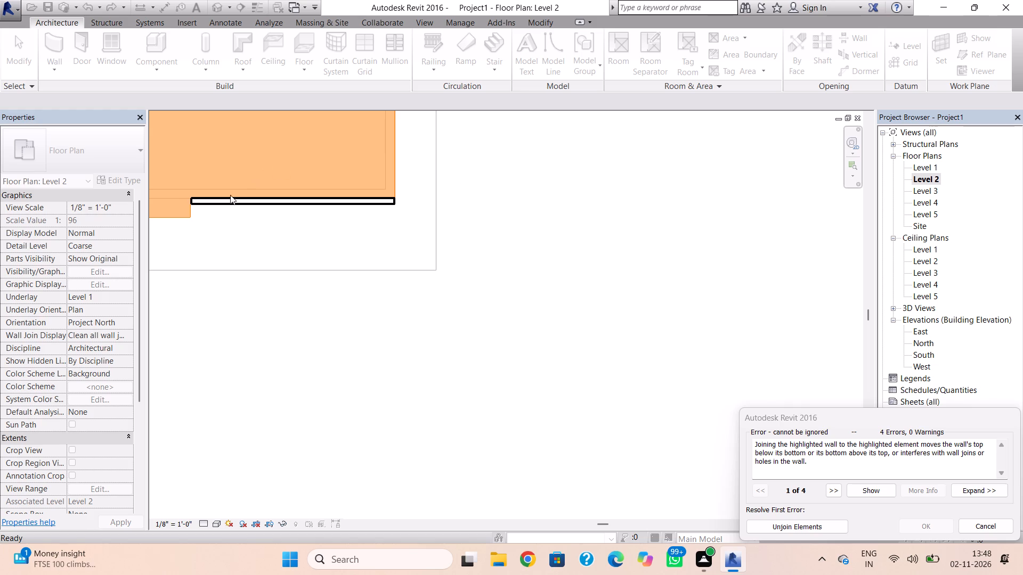
pyautogui.scroll(-2, 204, 210)
pyautogui.moveTo(204, 210); pyautogui.dragTo(274, 283, button='middle')
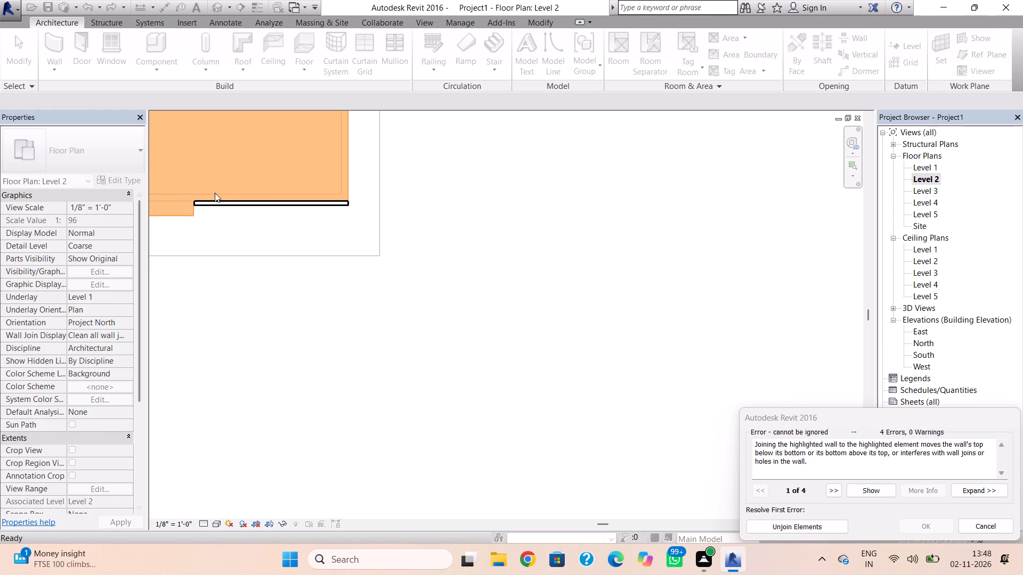
pyautogui.moveTo(216, 194); pyautogui.dragTo(314, 225, button='middle')
pyautogui.click(990, 531)
# Reopen the Level 2 roof's footprint and nudge the boundary line behind the thin front wall slightly north, inside the main wall.
pyautogui.scroll(-6, 587, 398)
pyautogui.moveTo(534, 398); pyautogui.dragTo(639, 400, button='middle')
pyautogui.scroll(1, 481, 402)
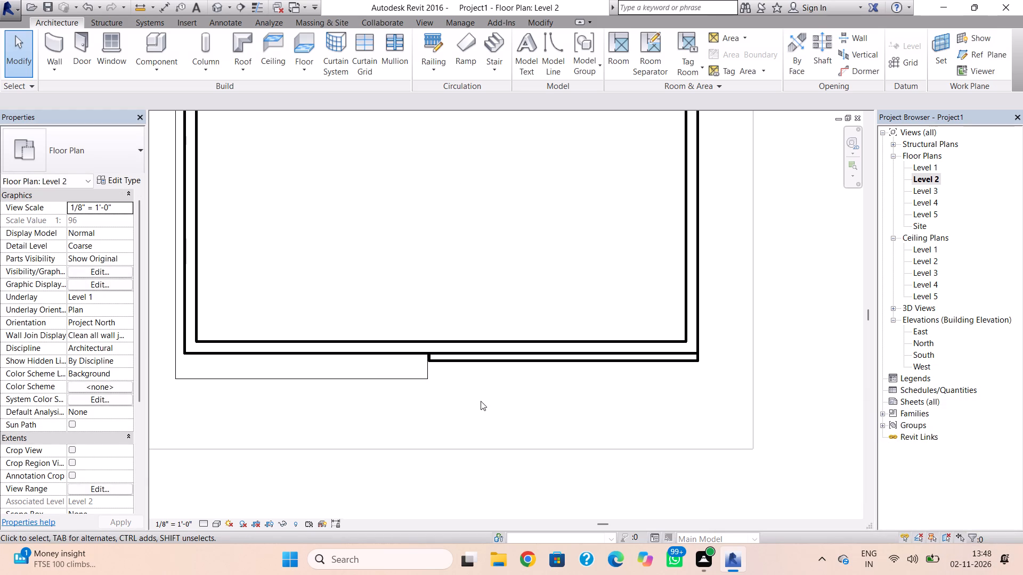
pyautogui.scroll(7, 481, 401)
pyautogui.click(359, 325)
pyautogui.click(365, 322)
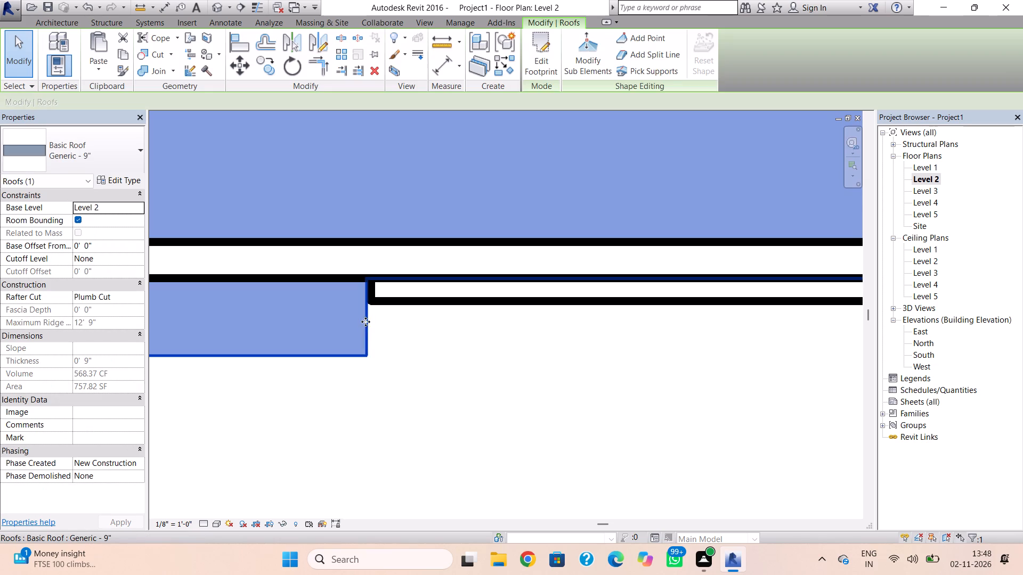
pyautogui.doubleClick(368, 328)
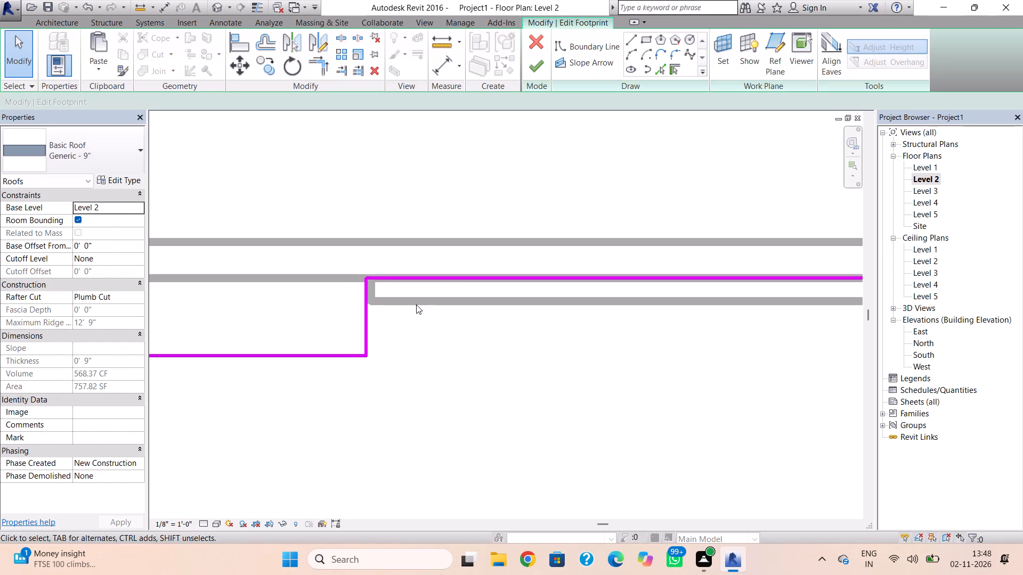
pyautogui.moveTo(603, 267); pyautogui.dragTo(431, 337, button='middle')
pyautogui.click(500, 349)
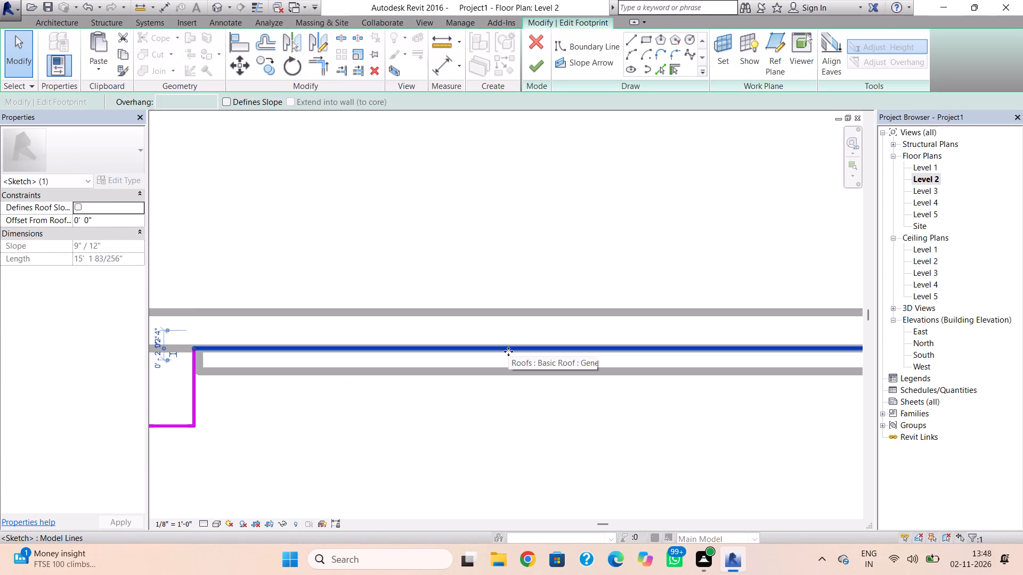
pyautogui.press('Up')
pyautogui.press('Up')
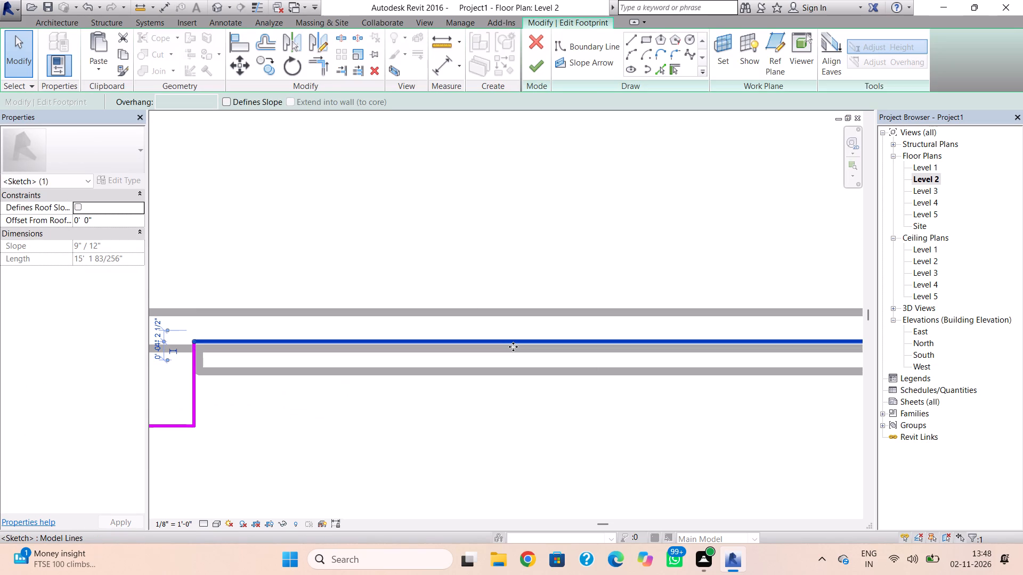
pyautogui.press('Down')
pyautogui.scroll(4, 513, 347)
pyautogui.scroll(-4, 399, 407)
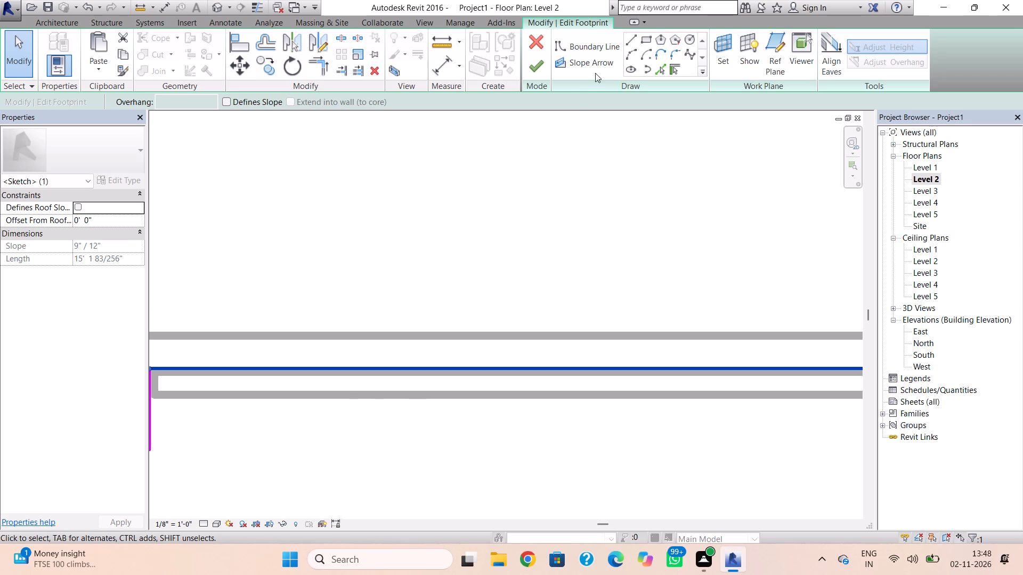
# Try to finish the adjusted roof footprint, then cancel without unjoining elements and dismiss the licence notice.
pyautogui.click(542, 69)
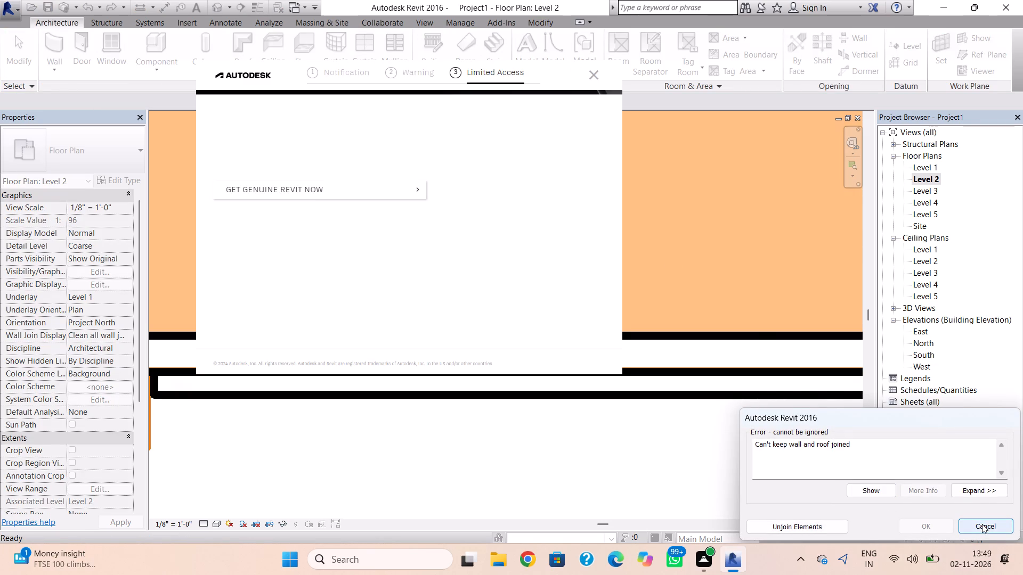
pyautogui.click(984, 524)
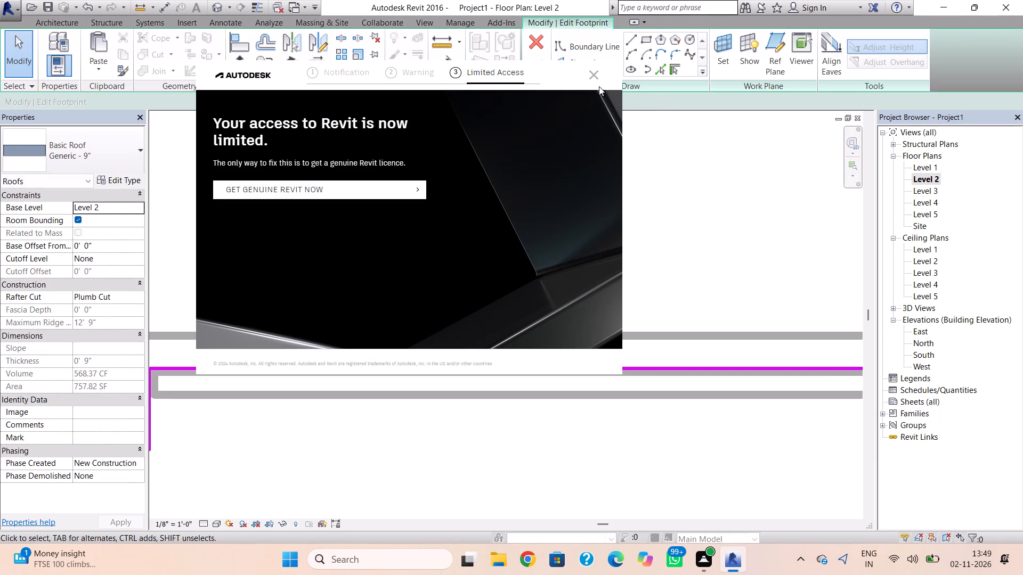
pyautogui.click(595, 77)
# Nudge the boundary line behind the thin front wall one more increment north.
pyautogui.scroll(-6, 693, 352)
pyautogui.middleClick(694, 343)
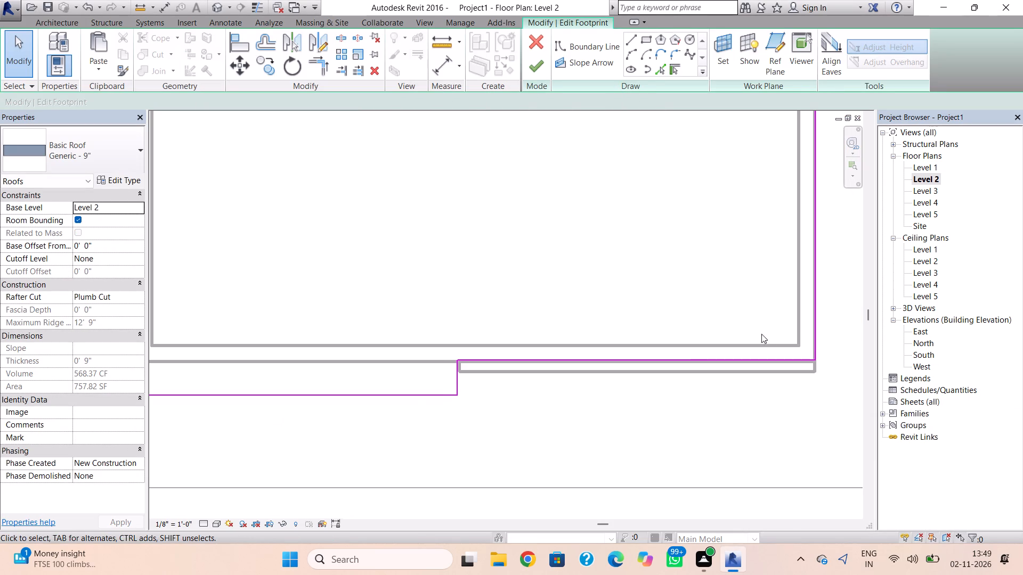
pyautogui.scroll(4, 775, 350)
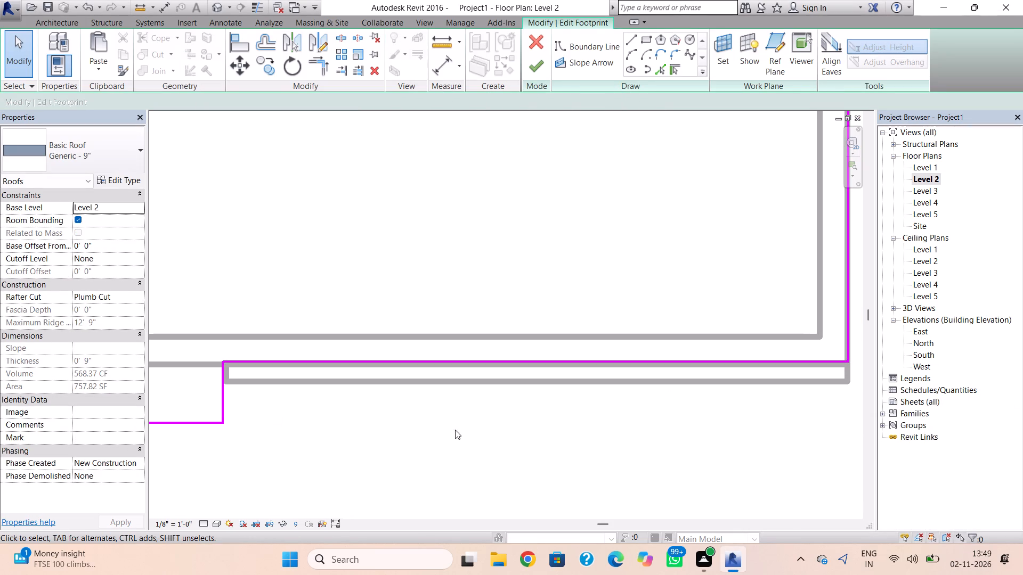
pyautogui.click(500, 363)
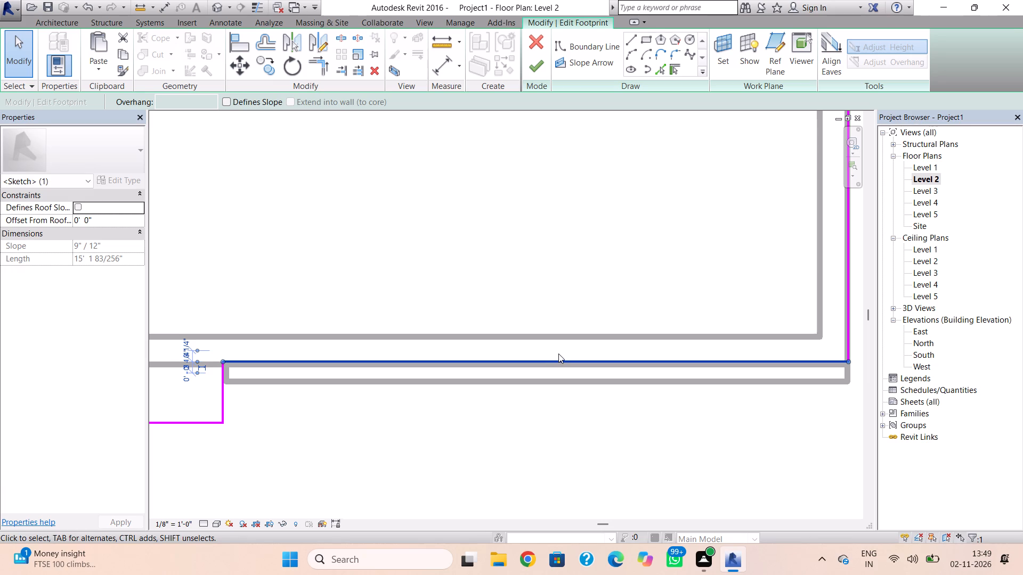
pyautogui.press('Up')
# Shift the short north-south boundary line at the jog slightly west, just clear of the thin front wall's west end.
pyautogui.click(225, 418)
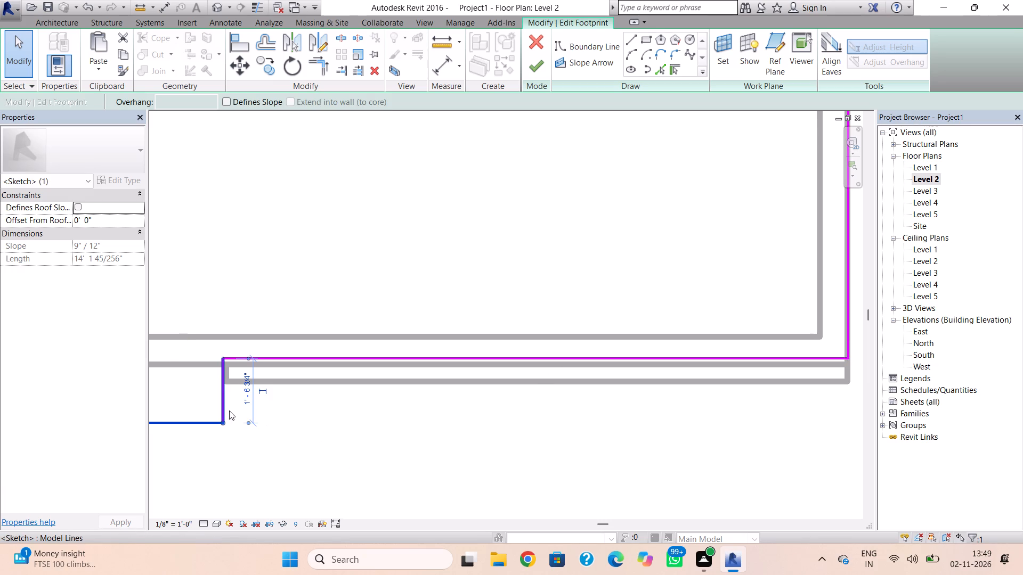
pyautogui.click(226, 406)
pyautogui.press('Left')
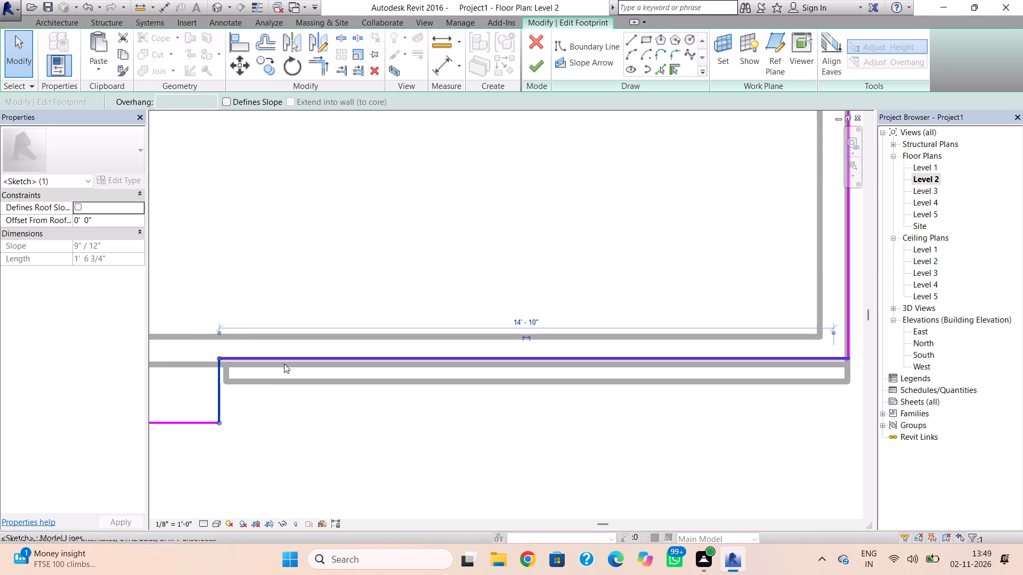
pyautogui.scroll(7, 218, 398)
pyautogui.click(223, 360)
pyautogui.press('Right')
pyautogui.press('Right')
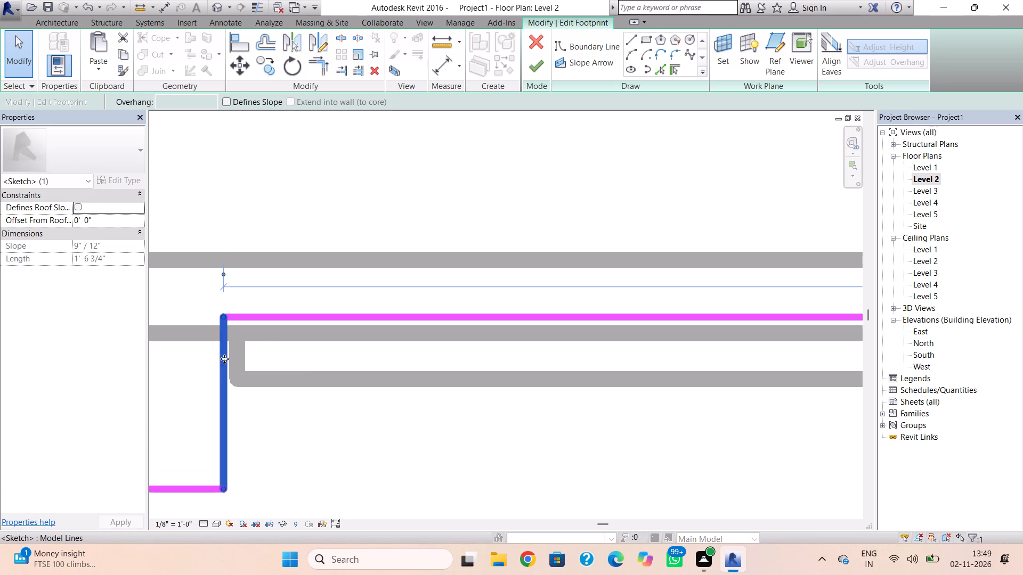
pyautogui.press('Right')
# Nudge the boundary line behind the thin front wall two small increments back south, close to the main wall's outer face.
pyautogui.click(311, 312)
pyautogui.press('Down')
pyautogui.press('Down')
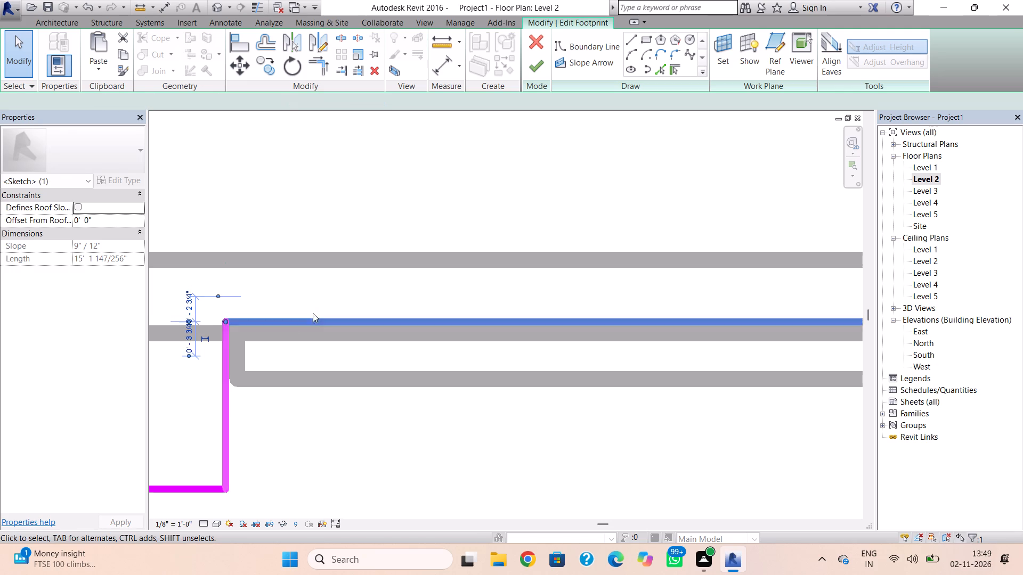
pyautogui.scroll(-4, 506, 313)
pyautogui.scroll(2, 509, 327)
pyautogui.moveTo(508, 328); pyautogui.dragTo(312, 404, button='middle')
pyautogui.scroll(-3, 702, 236)
pyautogui.moveTo(688, 248); pyautogui.dragTo(354, 291, button='middle')
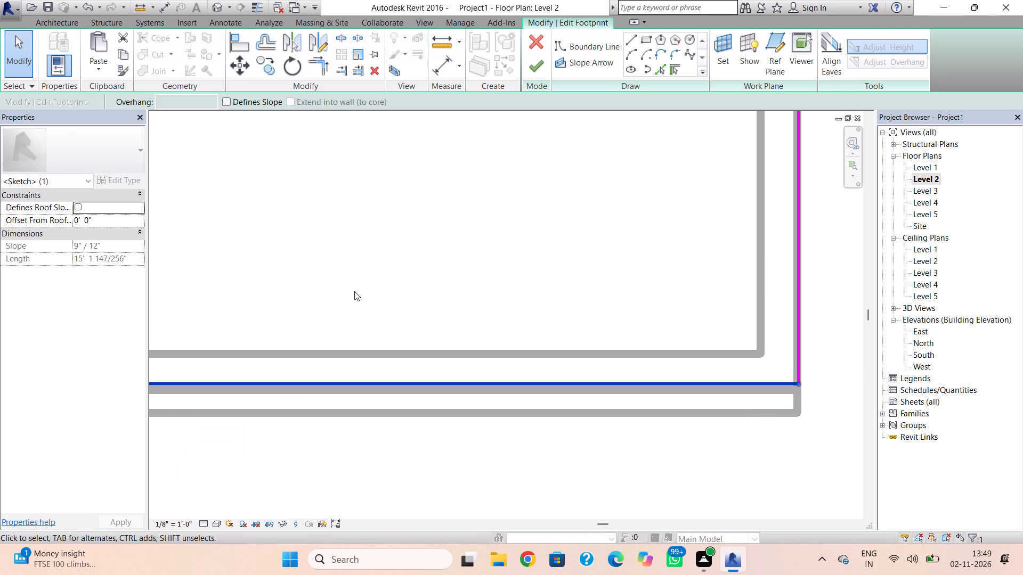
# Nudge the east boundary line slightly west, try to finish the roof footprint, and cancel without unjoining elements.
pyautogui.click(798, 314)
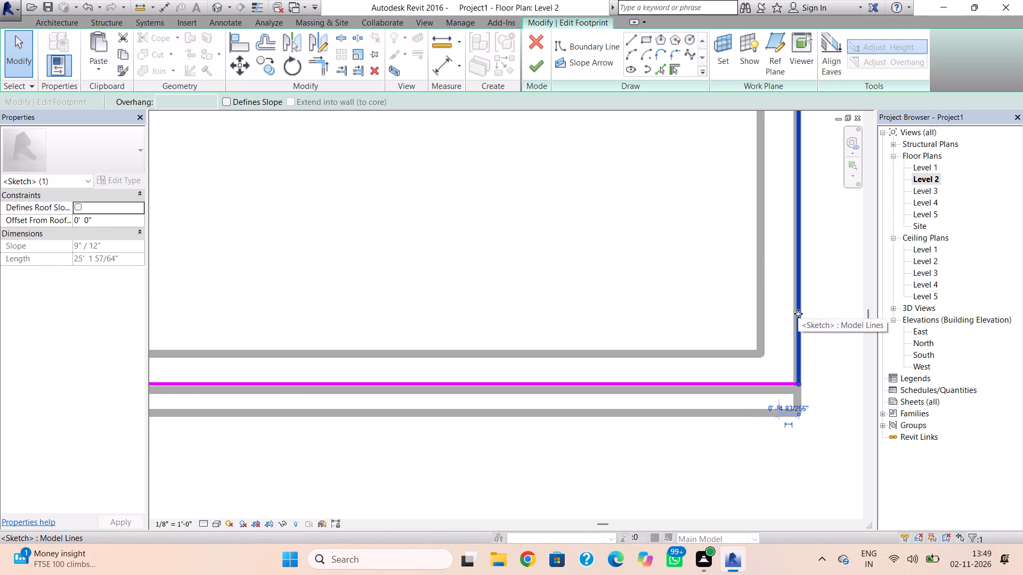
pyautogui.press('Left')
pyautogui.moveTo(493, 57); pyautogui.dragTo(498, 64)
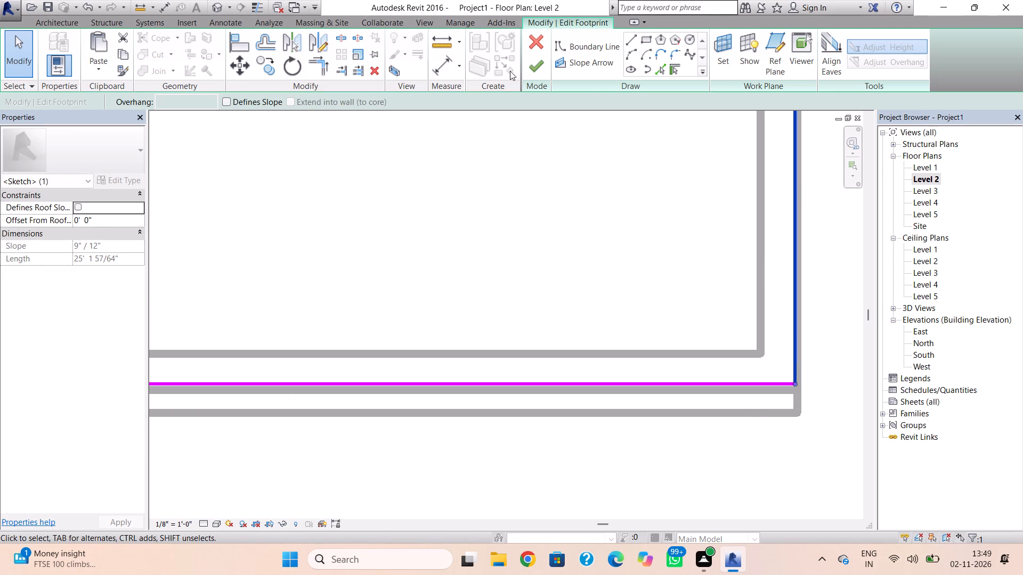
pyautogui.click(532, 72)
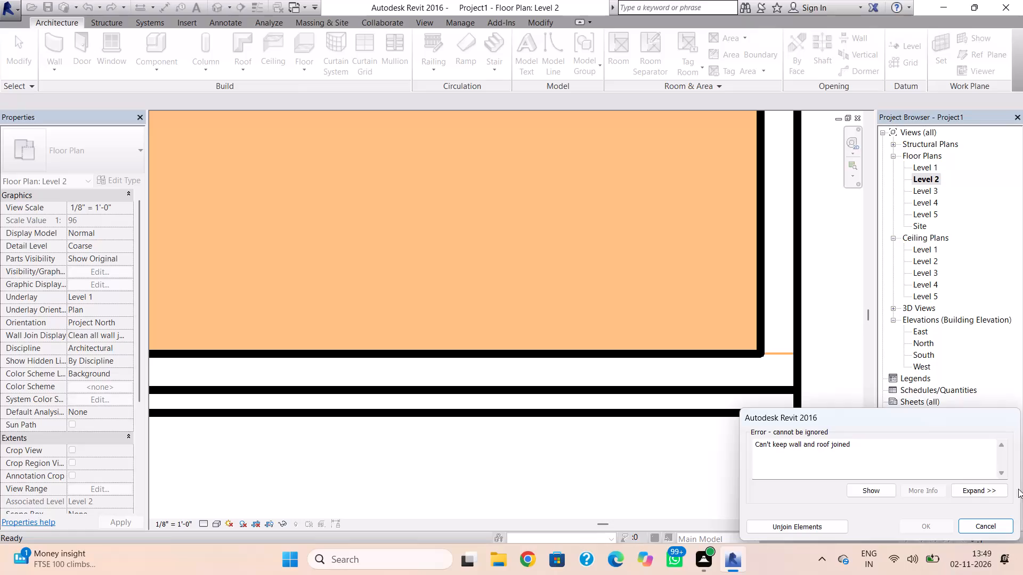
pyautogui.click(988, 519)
# Undo the footprint edits back to before the southern boundary line of the projecting front strip was added.
pyautogui.scroll(-3, 729, 230)
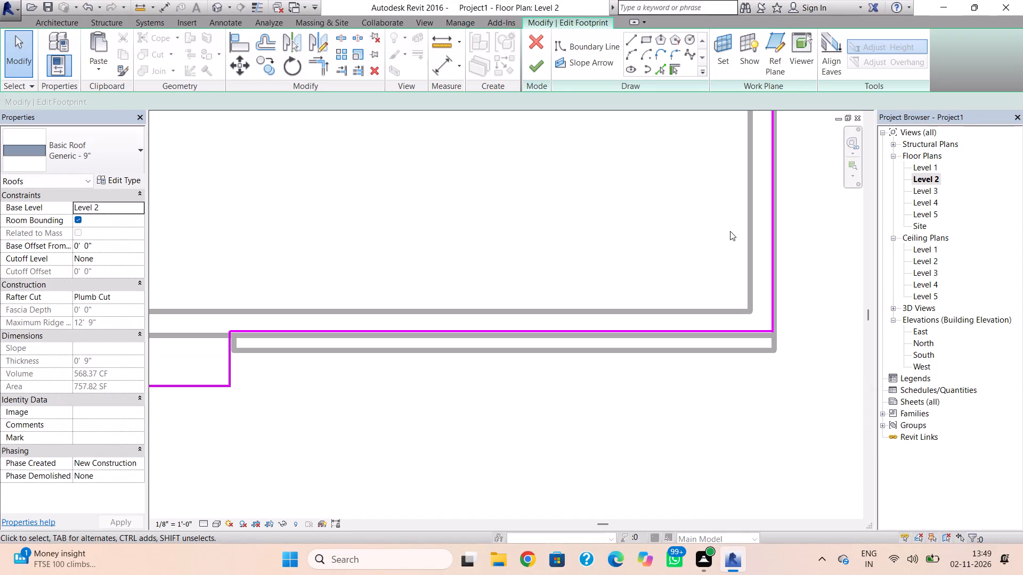
pyautogui.scroll(-3, 730, 231)
pyautogui.moveTo(730, 231); pyautogui.dragTo(773, 207, button='middle')
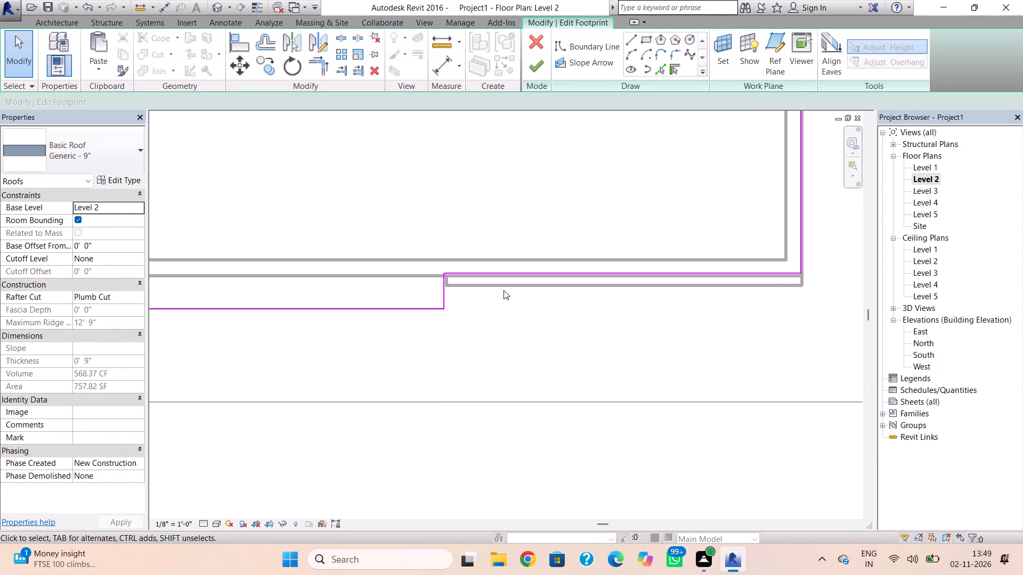
pyautogui.scroll(-7, 542, 111)
pyautogui.moveTo(554, 166); pyautogui.dragTo(558, 177, button='middle')
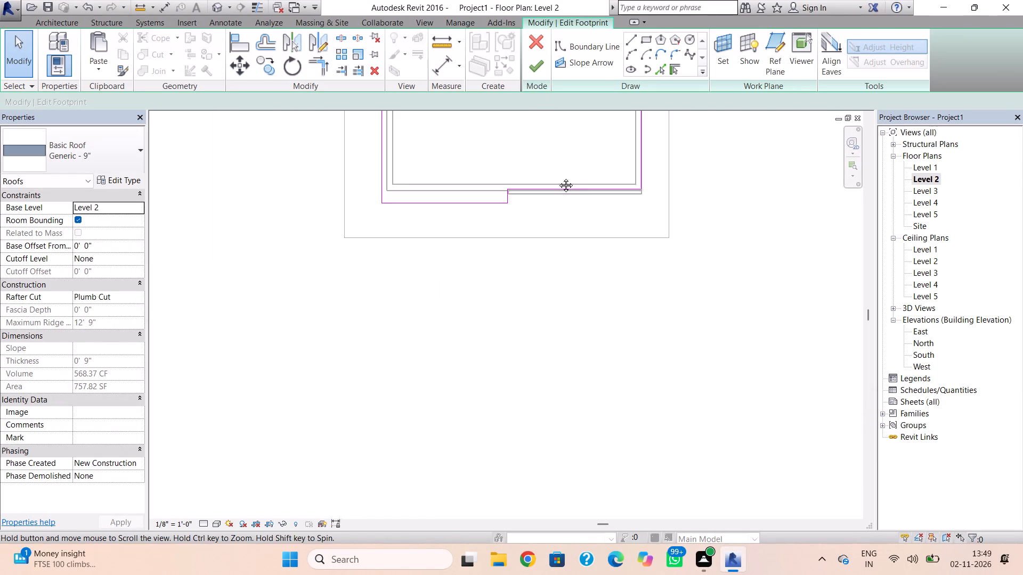
pyautogui.moveTo(558, 177); pyautogui.dragTo(574, 262, button='middle')
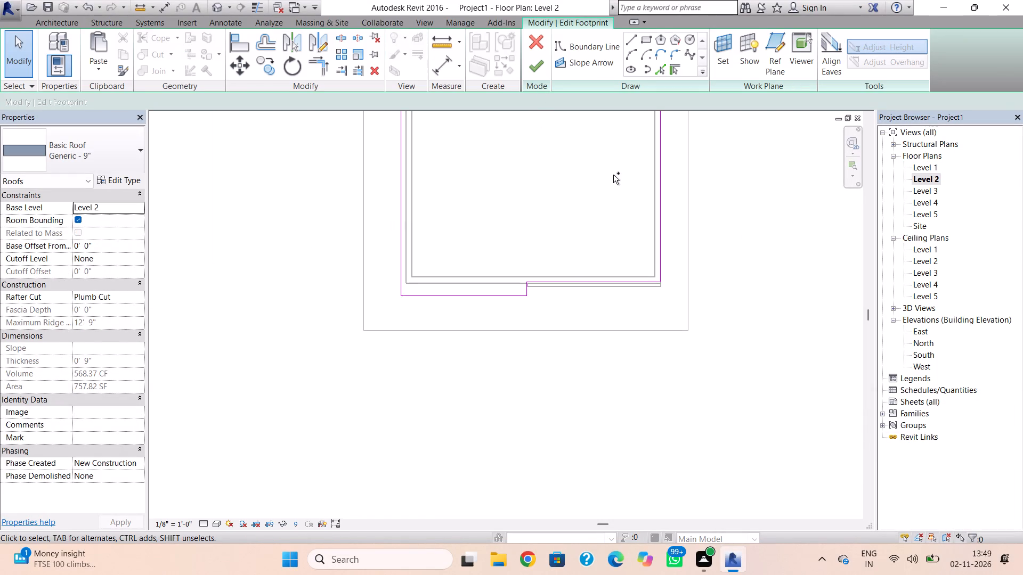
pyautogui.hotkey('ctrl', 'z')
pyautogui.hotkey('ctrl', 'z')
pyautogui.hotkey('ctrl', 'z')
pyautogui.hotkey('ctrl', 'z')
pyautogui.hotkey('ctrl', 'z')
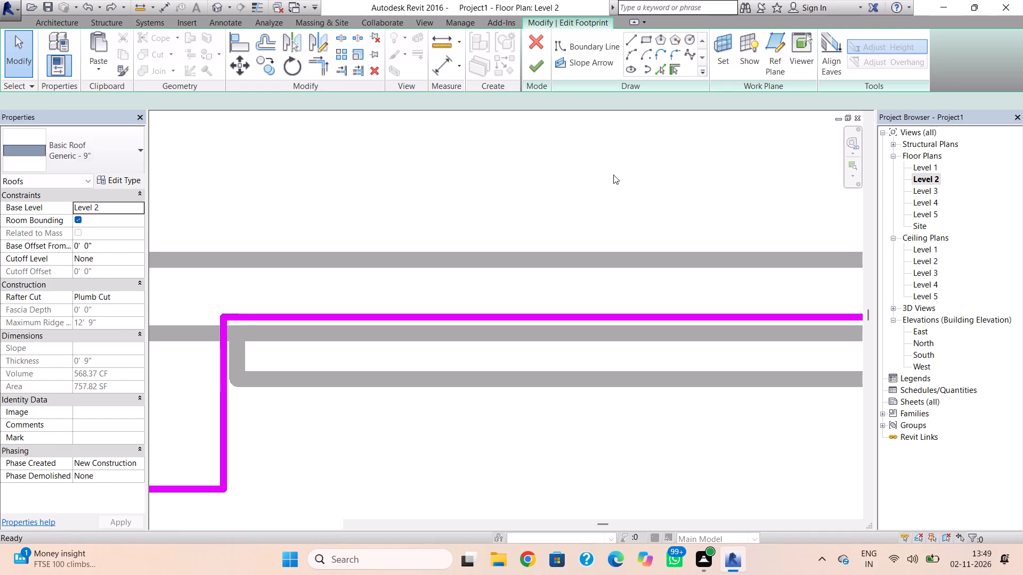
pyautogui.hotkey('ctrl', 'z')
pyautogui.hotkey('ctrl', 'z')
pyautogui.hotkey('ctrl', 'z')
pyautogui.hotkey('ctrl', 'z')
pyautogui.hotkey('ctrl', 'z')
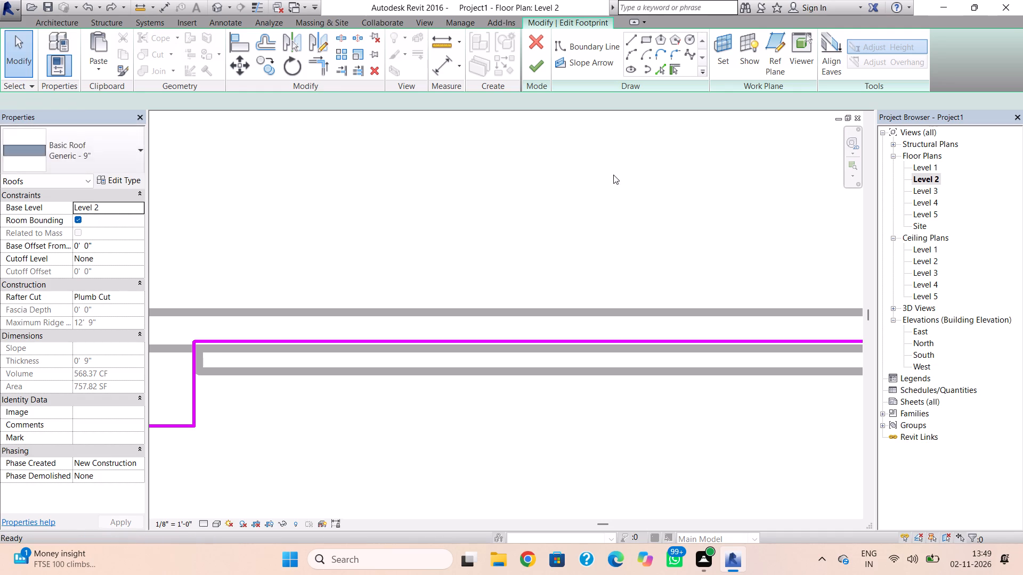
pyautogui.hotkey('ctrl', 'z')
pyautogui.hotkey('ctrl', 'z')
pyautogui.hotkey('ctrl', 'z')
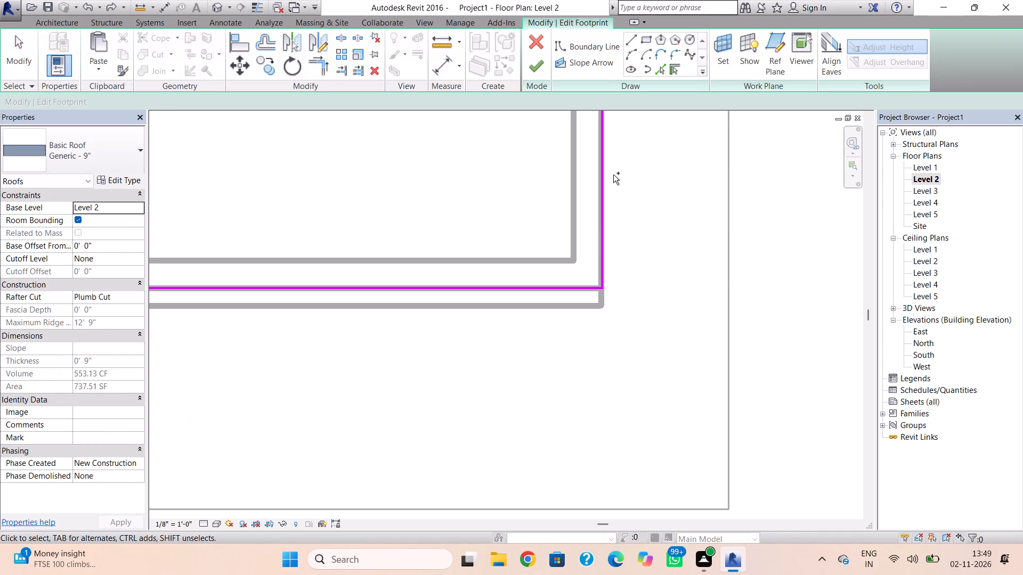
pyautogui.scroll(-3, 613, 175)
pyautogui.moveTo(618, 175); pyautogui.dragTo(993, 117, button='middle')
pyautogui.hotkey('ctrl', 'z')
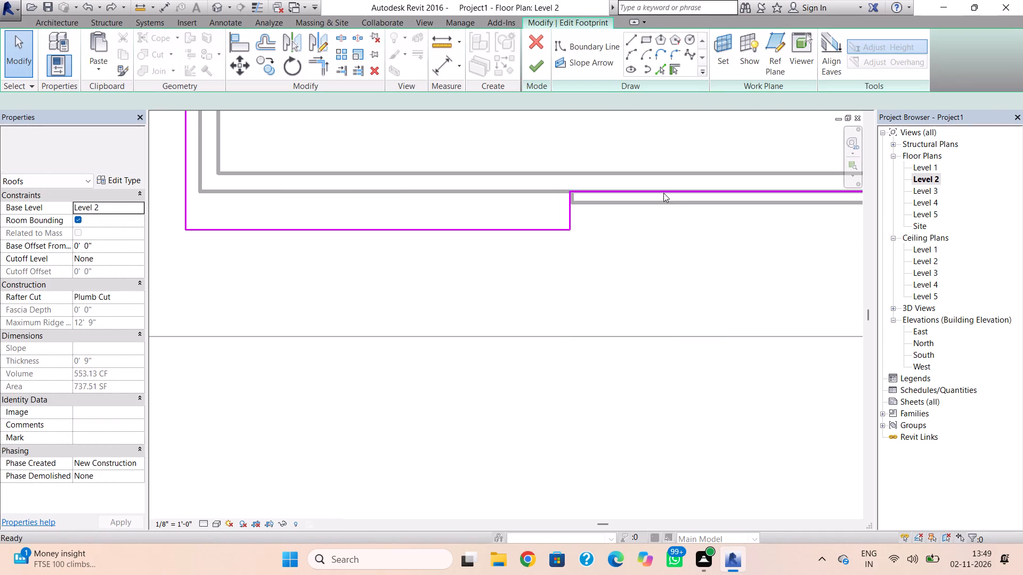
pyautogui.hotkey('ctrl', 'z')
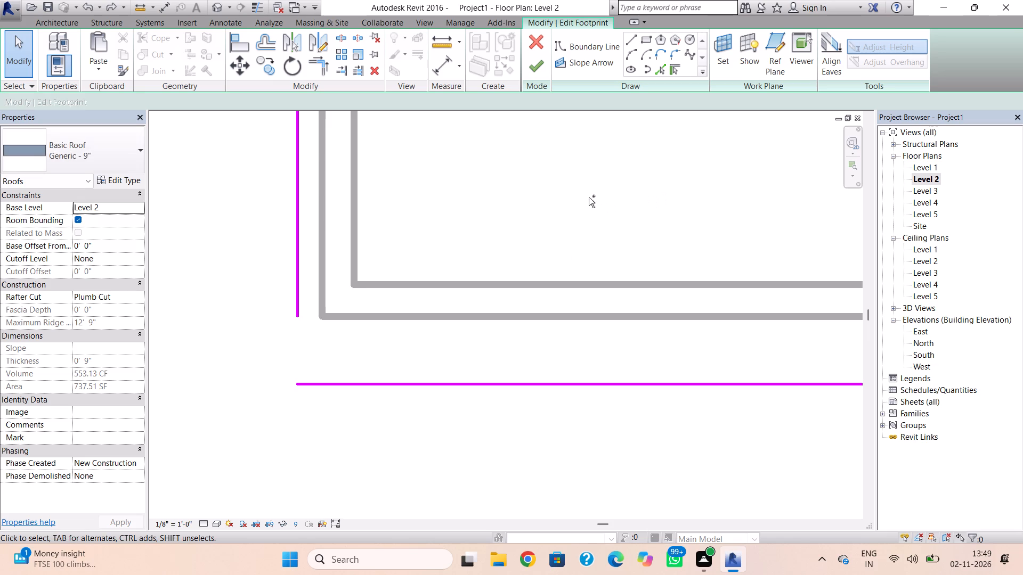
pyautogui.hotkey('ctrl', 'z')
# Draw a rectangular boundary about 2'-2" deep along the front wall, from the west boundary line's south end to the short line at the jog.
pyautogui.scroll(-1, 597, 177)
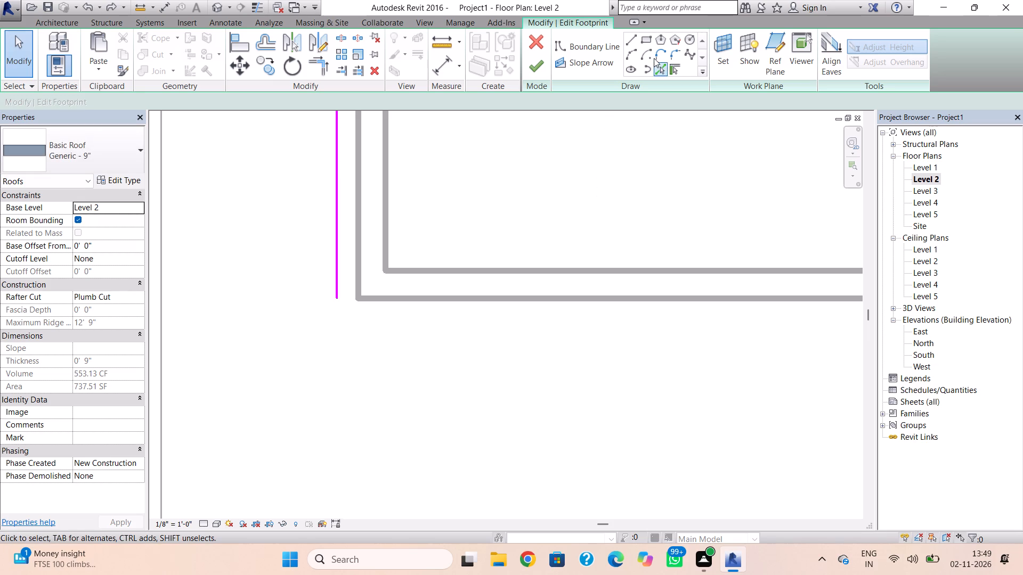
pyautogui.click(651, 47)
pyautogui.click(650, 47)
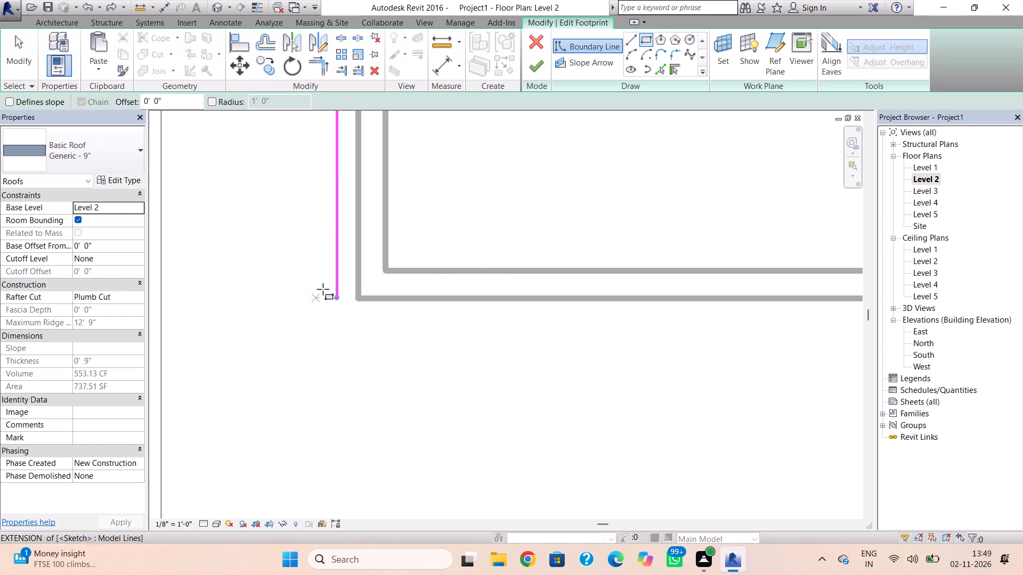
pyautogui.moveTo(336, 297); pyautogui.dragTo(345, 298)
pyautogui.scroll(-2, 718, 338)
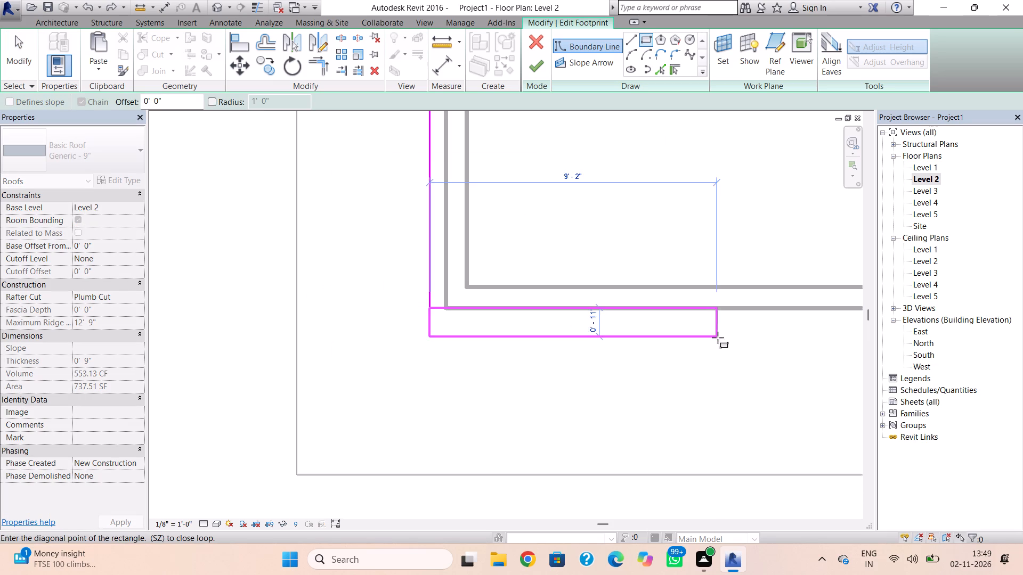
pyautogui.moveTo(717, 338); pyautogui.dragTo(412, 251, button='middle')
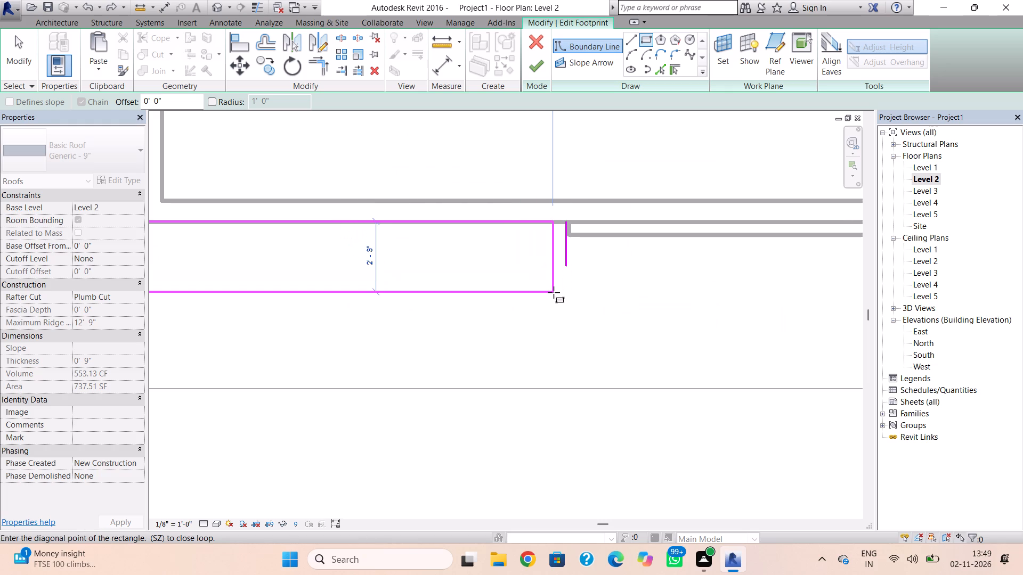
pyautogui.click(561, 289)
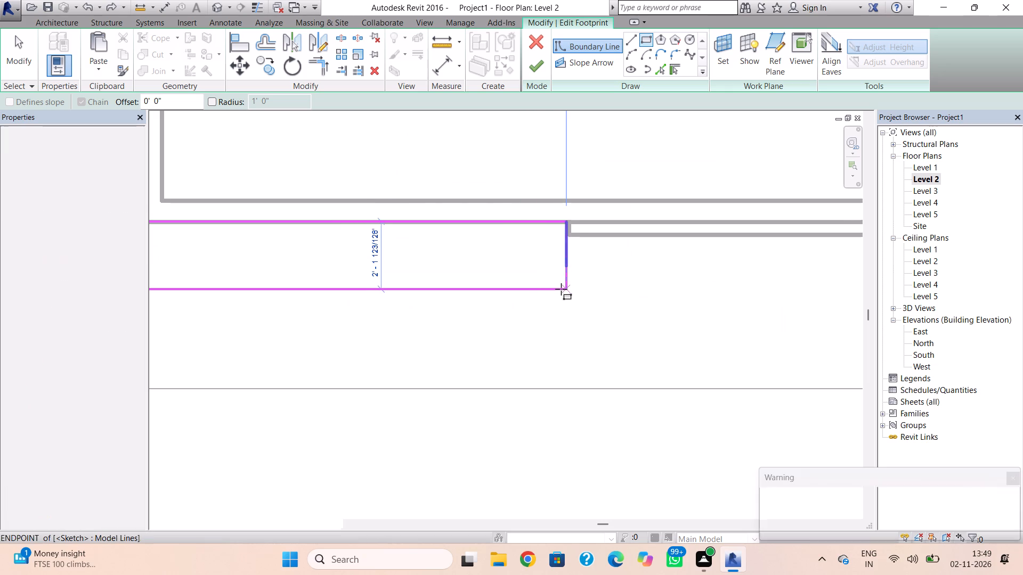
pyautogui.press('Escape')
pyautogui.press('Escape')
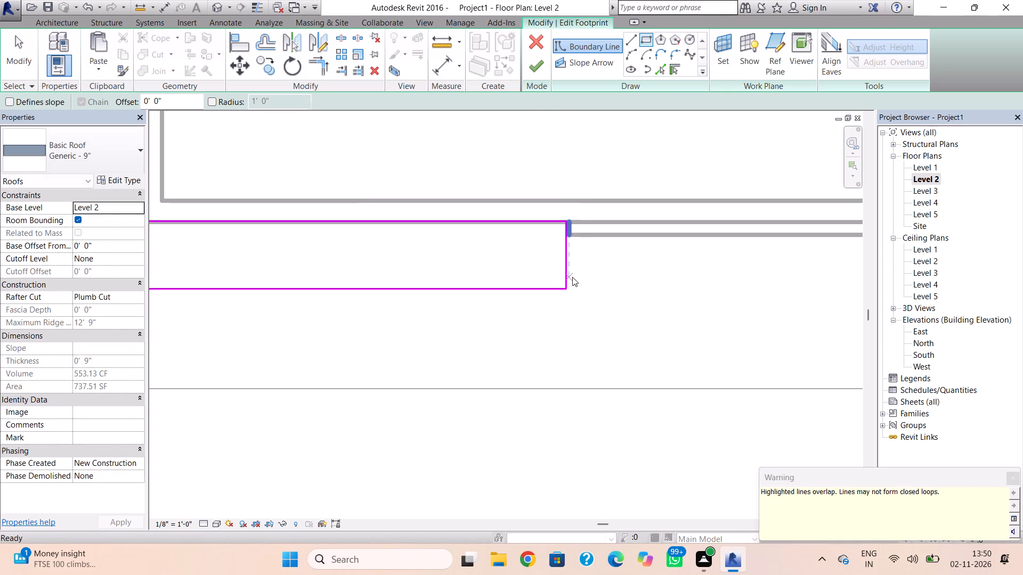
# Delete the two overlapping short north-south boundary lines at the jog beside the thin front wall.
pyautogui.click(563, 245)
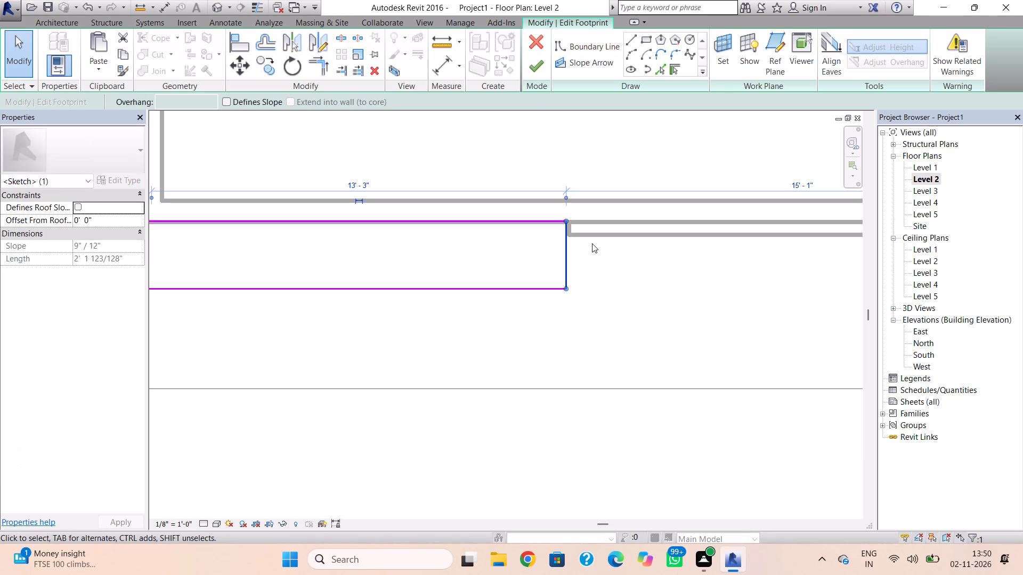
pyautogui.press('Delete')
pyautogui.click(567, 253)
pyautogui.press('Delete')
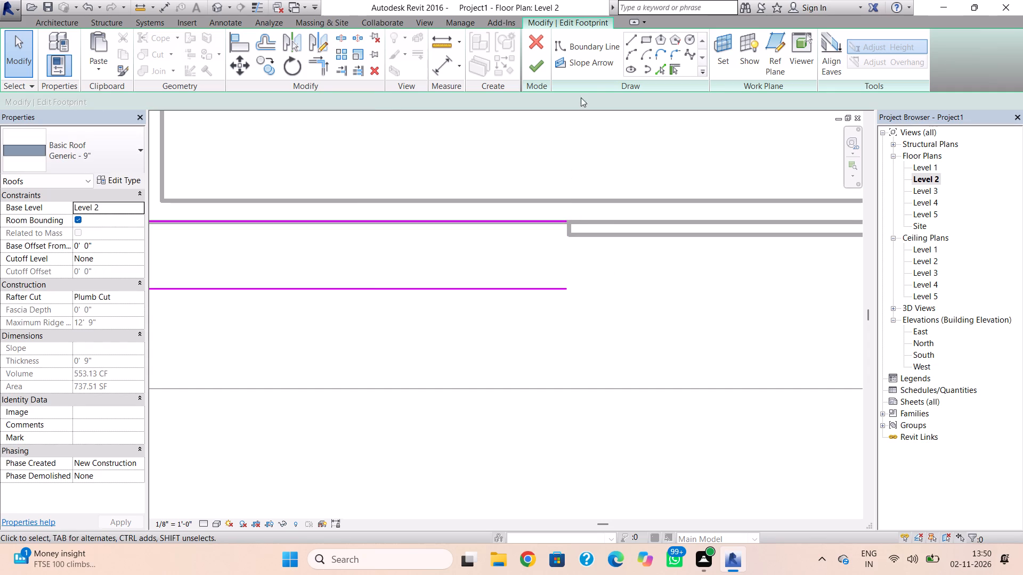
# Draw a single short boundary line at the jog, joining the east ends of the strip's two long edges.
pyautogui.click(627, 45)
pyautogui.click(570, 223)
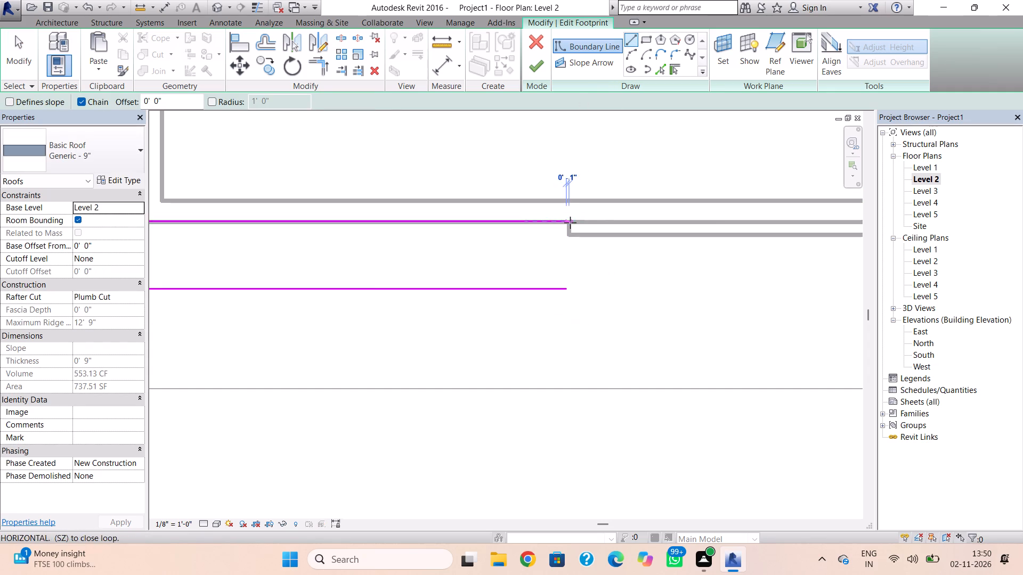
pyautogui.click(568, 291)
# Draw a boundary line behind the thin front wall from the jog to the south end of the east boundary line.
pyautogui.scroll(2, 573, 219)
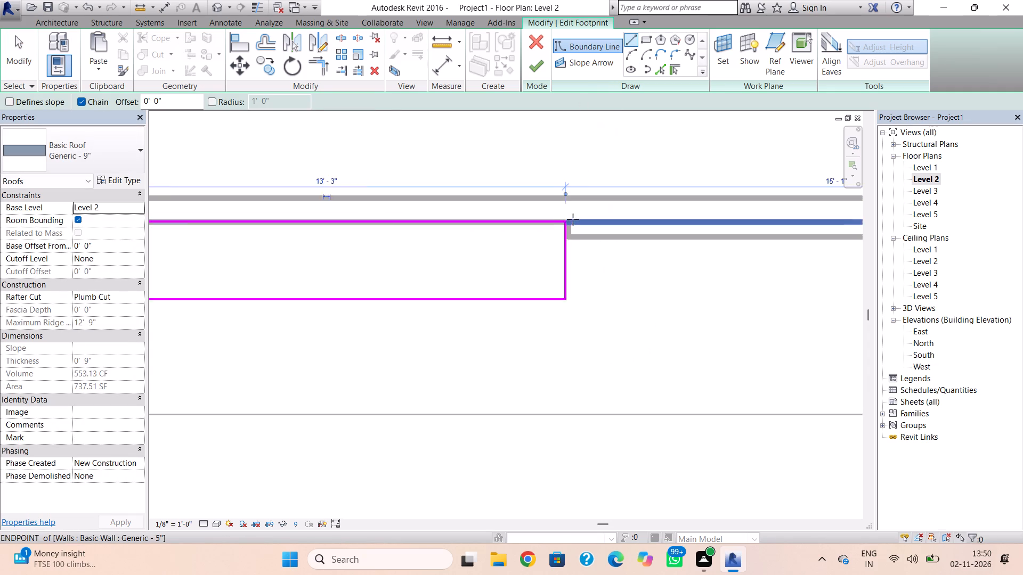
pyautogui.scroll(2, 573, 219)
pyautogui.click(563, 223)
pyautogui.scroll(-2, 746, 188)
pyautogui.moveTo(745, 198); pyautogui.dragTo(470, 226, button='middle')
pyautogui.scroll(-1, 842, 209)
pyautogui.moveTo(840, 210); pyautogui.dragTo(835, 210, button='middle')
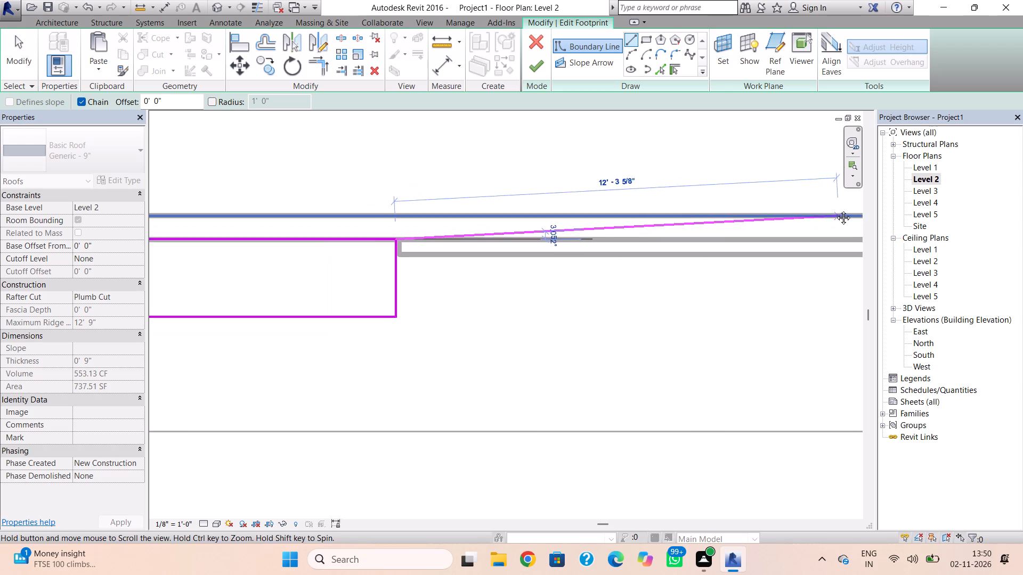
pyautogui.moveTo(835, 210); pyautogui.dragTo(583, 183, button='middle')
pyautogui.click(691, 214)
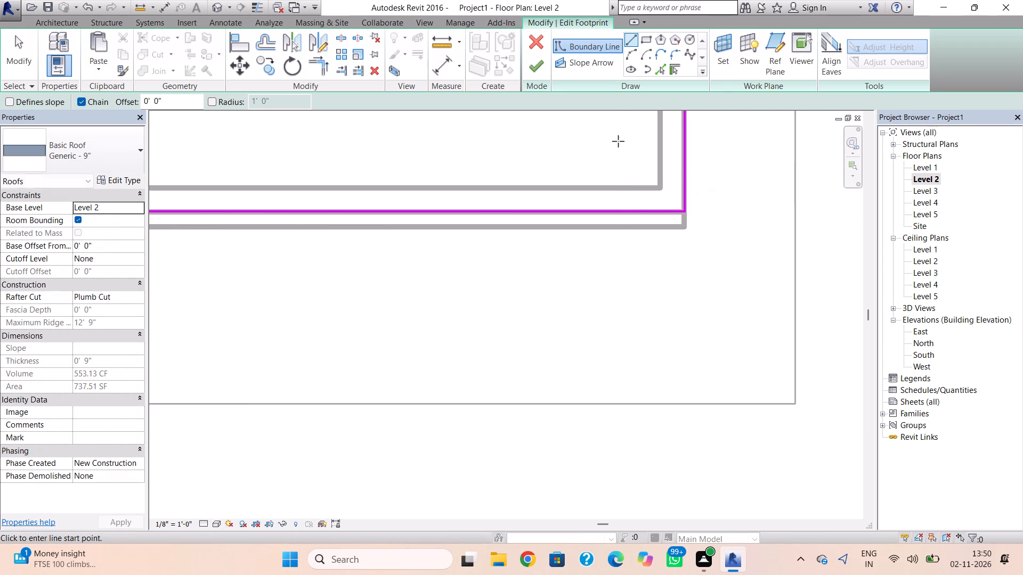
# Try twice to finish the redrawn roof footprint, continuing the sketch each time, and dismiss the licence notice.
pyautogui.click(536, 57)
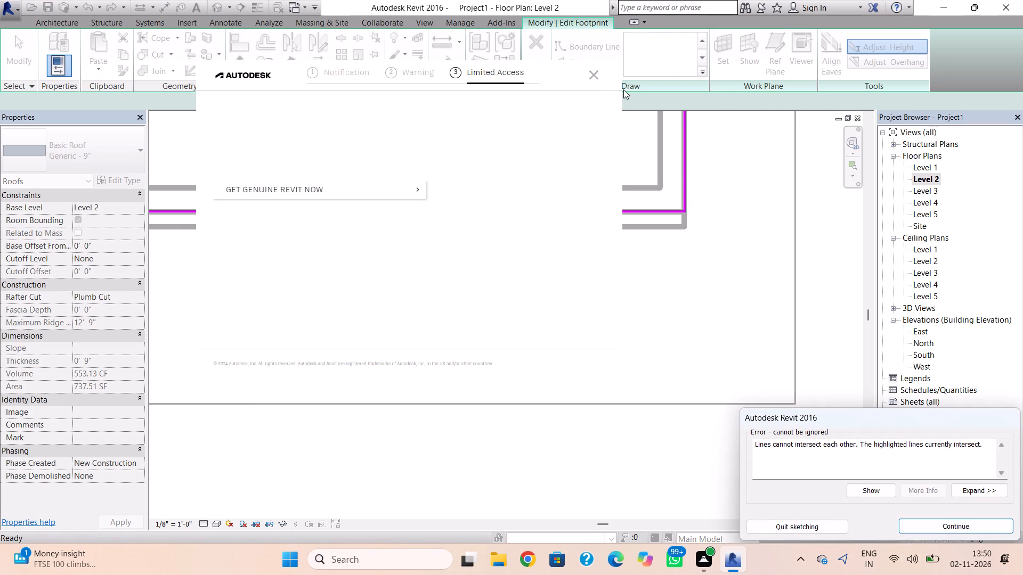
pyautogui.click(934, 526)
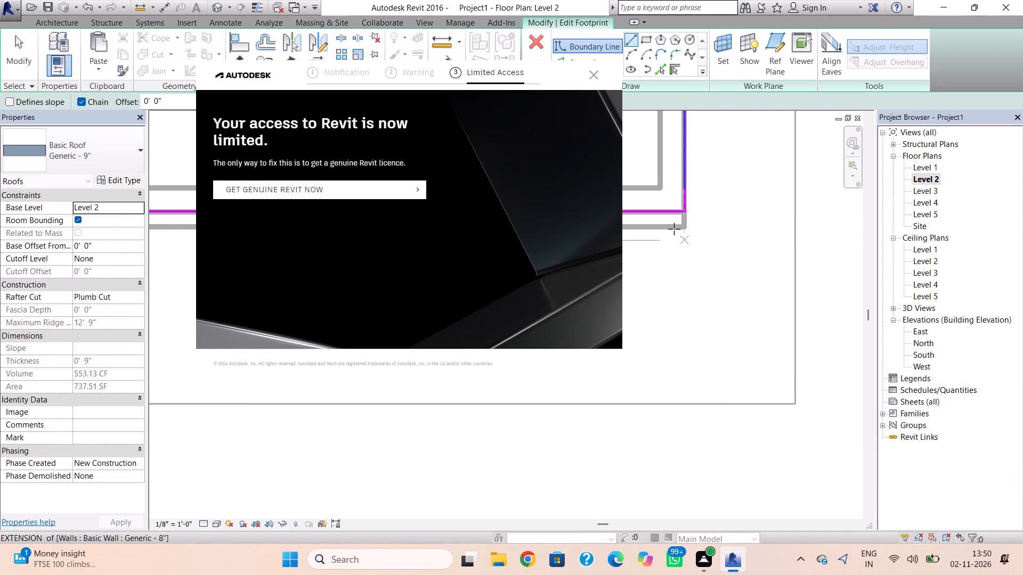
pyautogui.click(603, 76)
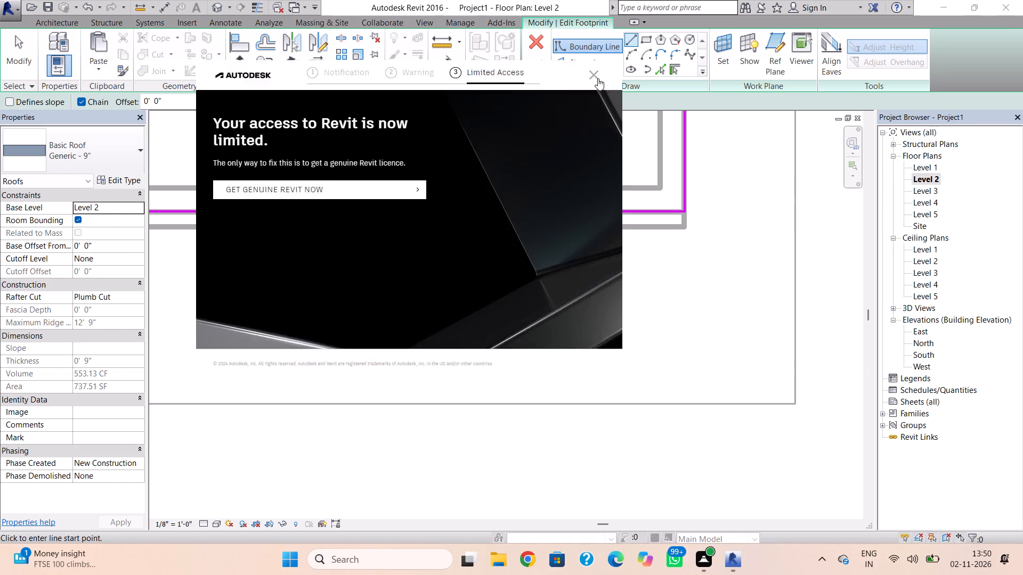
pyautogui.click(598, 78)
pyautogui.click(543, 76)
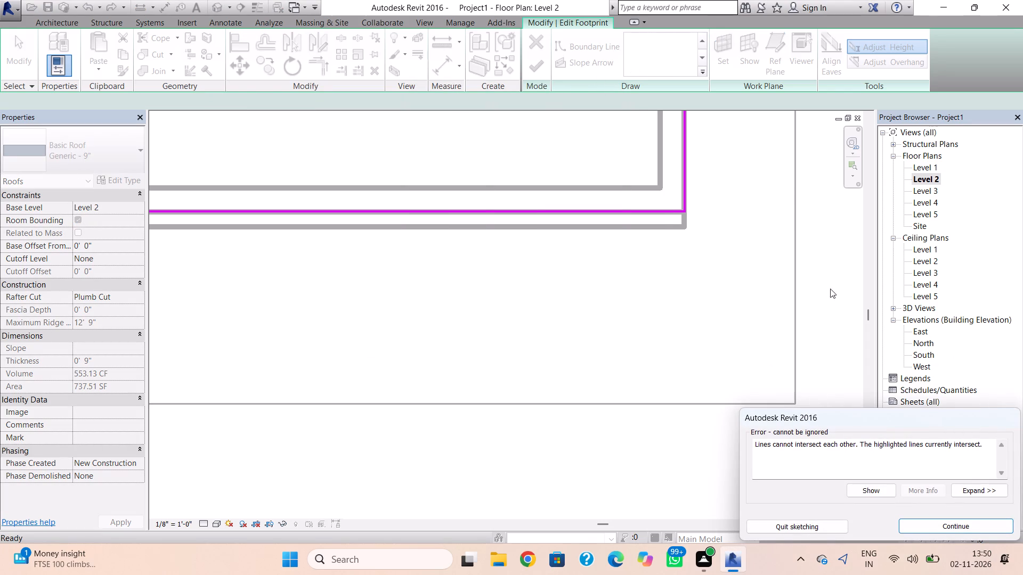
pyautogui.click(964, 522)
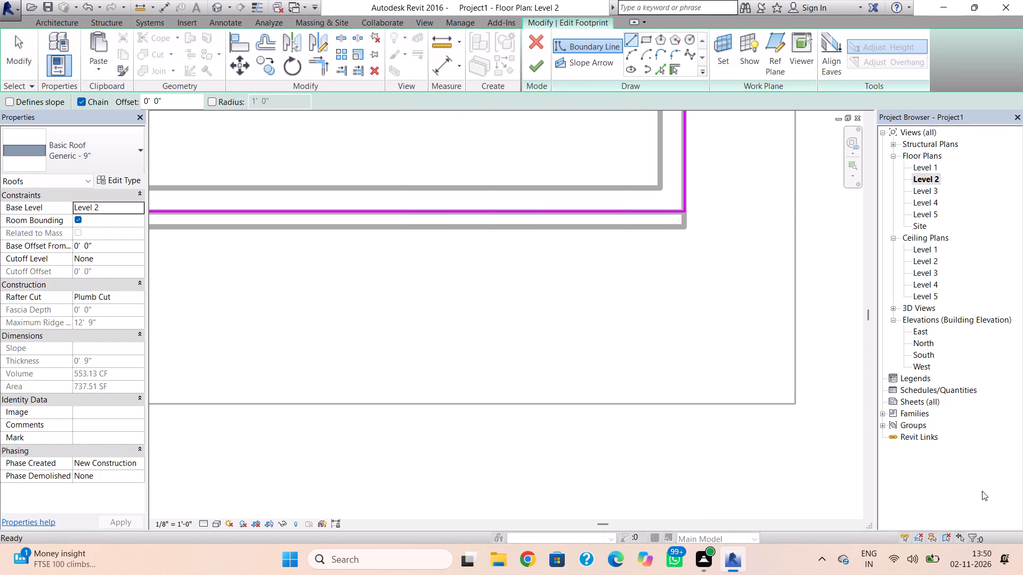
# Undo the redrawn boundary lines and the earlier footprint edits, going back past the opening of the roof sketch.
pyautogui.hotkey('ctrl', 'z')
pyautogui.hotkey('ctrl', 'z')
pyautogui.keyDown('ctrl'); pyautogui.click(993, 480); pyautogui.keyUp('ctrl')
pyautogui.hotkey('ctrl', 'z')
pyautogui.hotkey('ctrl', 'z')
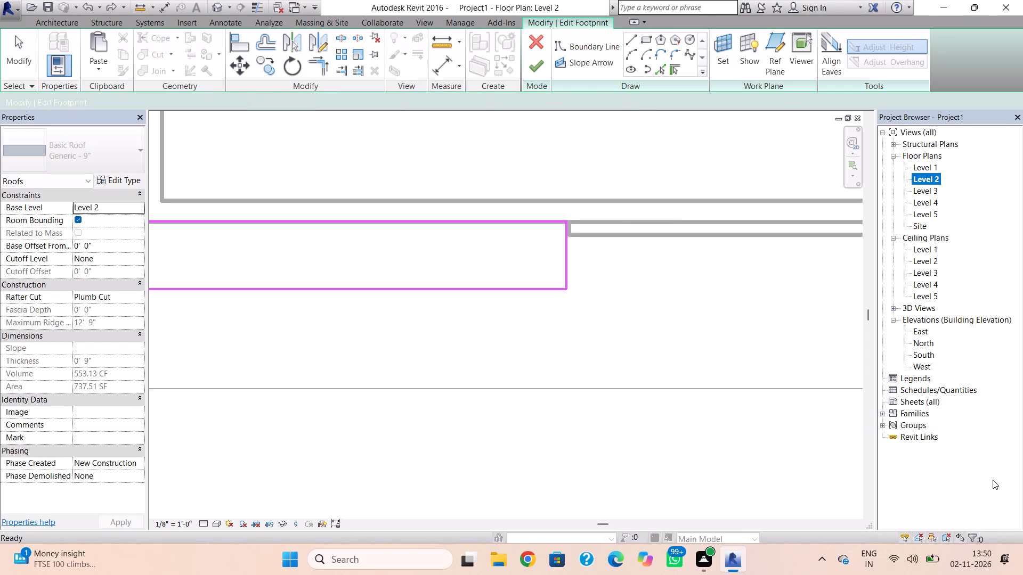
pyautogui.hotkey('ctrl', 'z')
pyautogui.hotkey('ctrl', 'z')
pyautogui.hotkey('ctrl', 'z')
pyautogui.hotkey('ctrl', 'z')
pyautogui.hotkey('ctrl', 'z')
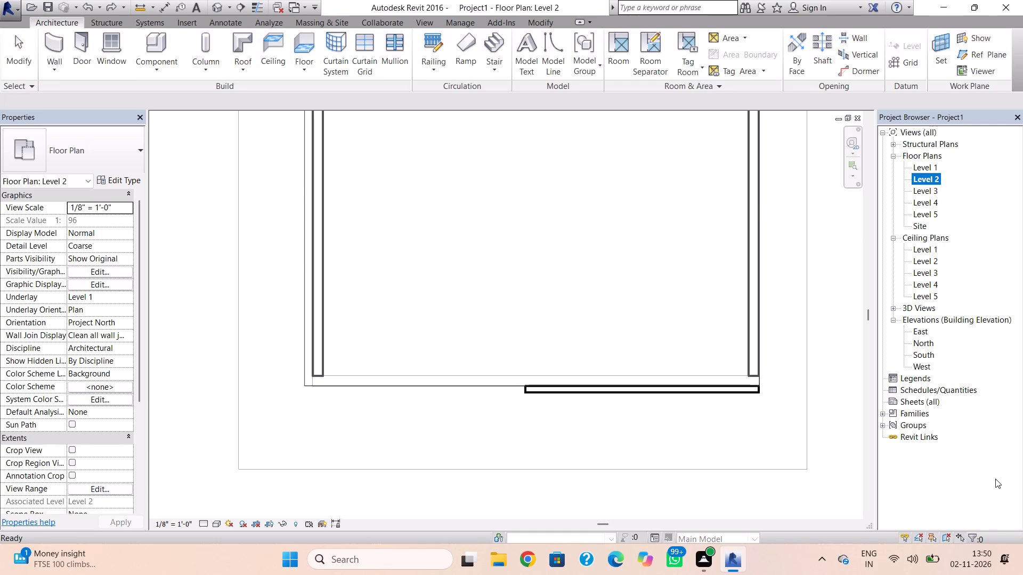
pyautogui.hotkey('ctrl', 'z')
pyautogui.hotkey('ctrl', 'z')
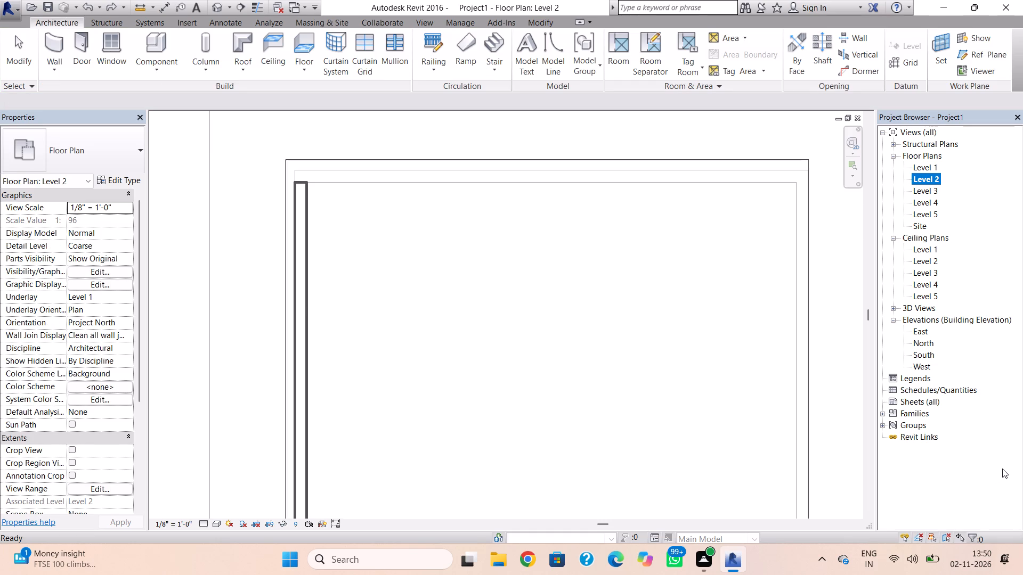
# Redo the last four undone actions to return to the roof sketch with its plain rectangular footprint.
pyautogui.hotkey('ctrl', 'y')
pyautogui.hotkey('ctrl', 'y')
pyautogui.hotkey('ctrl', 'y')
pyautogui.hotkey('ctrl', 'y')
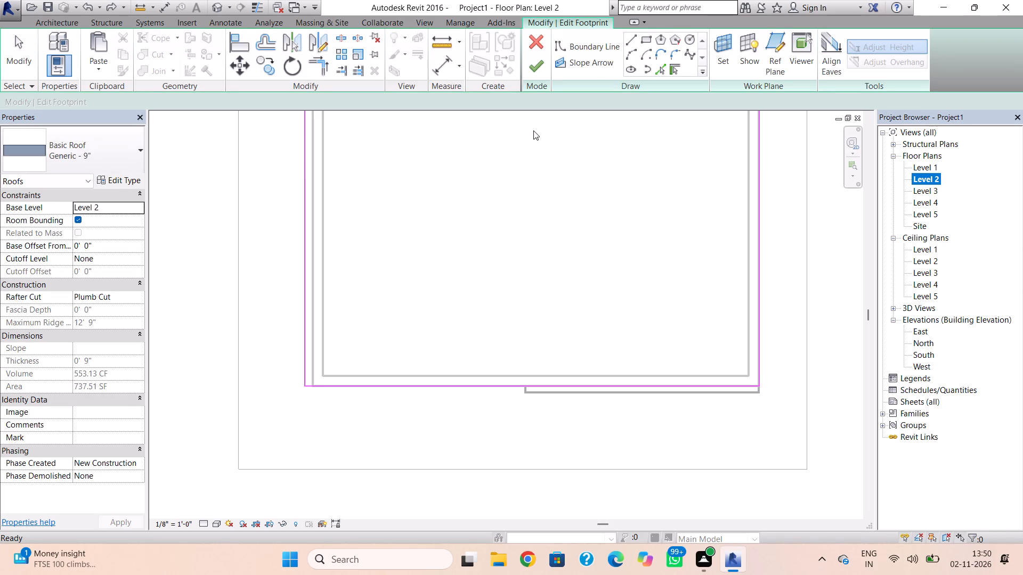
# Finish the rectangular roof footprint and attach the highlighted walls to the roof.
pyautogui.click(541, 75)
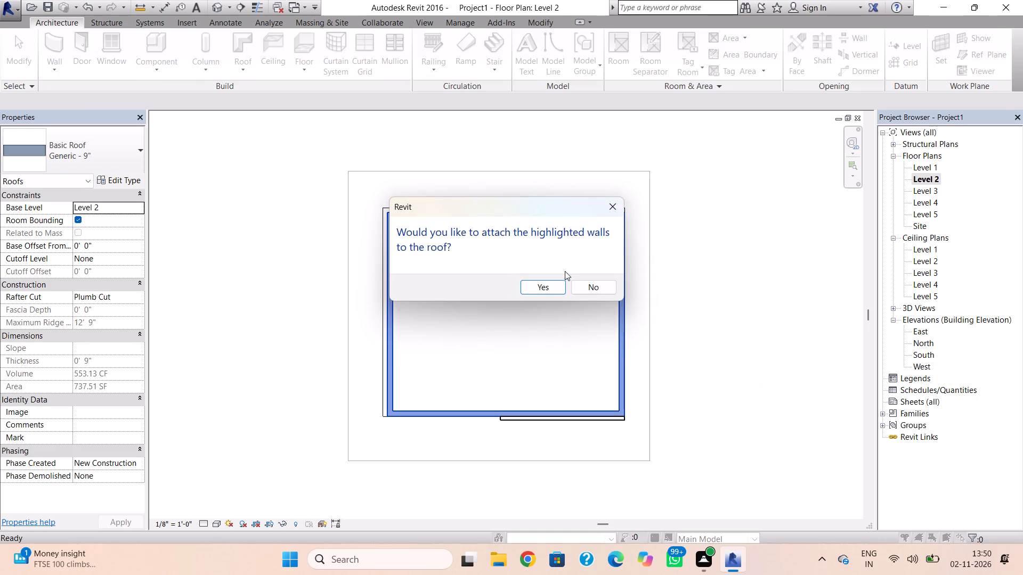
pyautogui.click(544, 284)
pyautogui.click(964, 530)
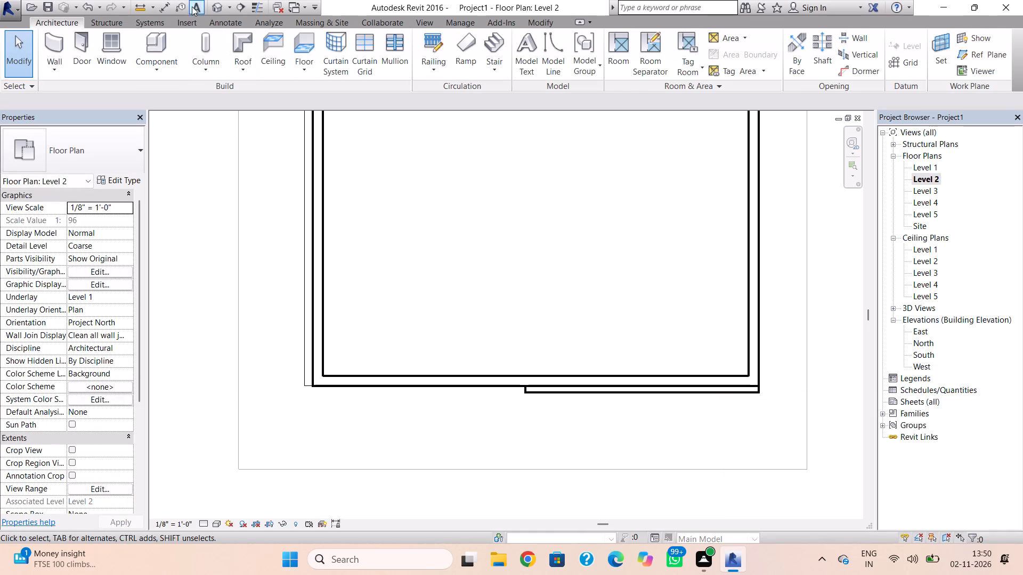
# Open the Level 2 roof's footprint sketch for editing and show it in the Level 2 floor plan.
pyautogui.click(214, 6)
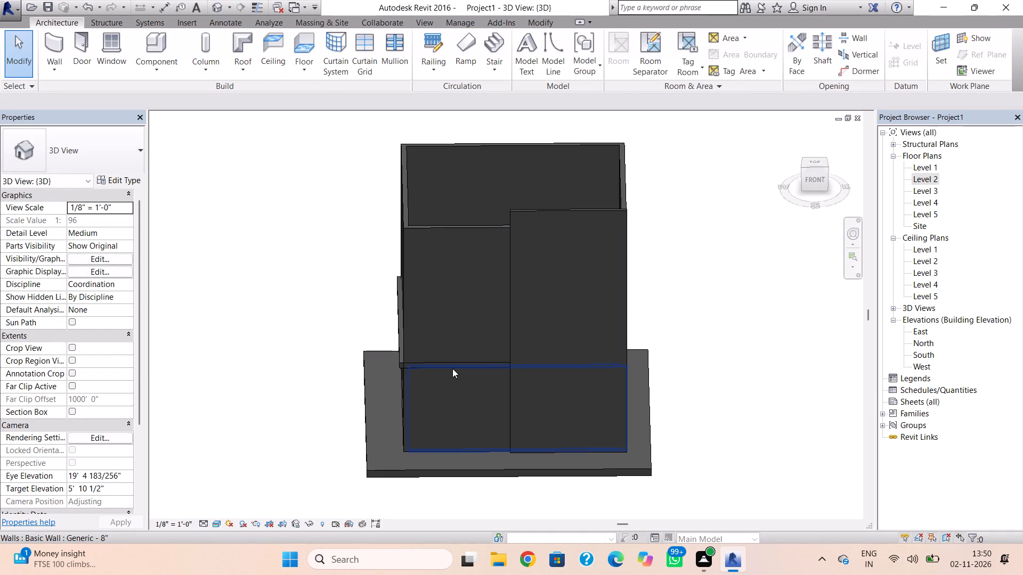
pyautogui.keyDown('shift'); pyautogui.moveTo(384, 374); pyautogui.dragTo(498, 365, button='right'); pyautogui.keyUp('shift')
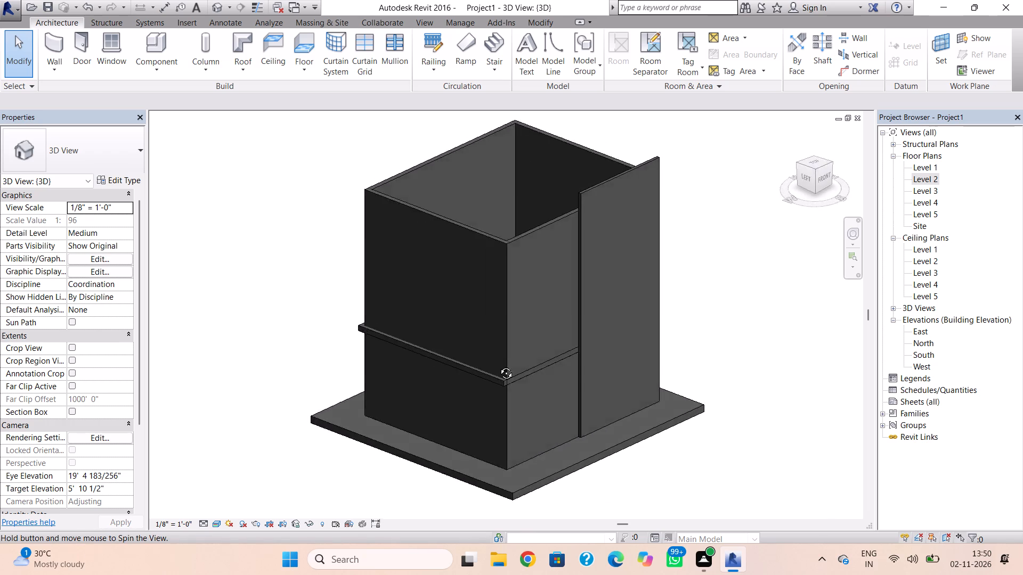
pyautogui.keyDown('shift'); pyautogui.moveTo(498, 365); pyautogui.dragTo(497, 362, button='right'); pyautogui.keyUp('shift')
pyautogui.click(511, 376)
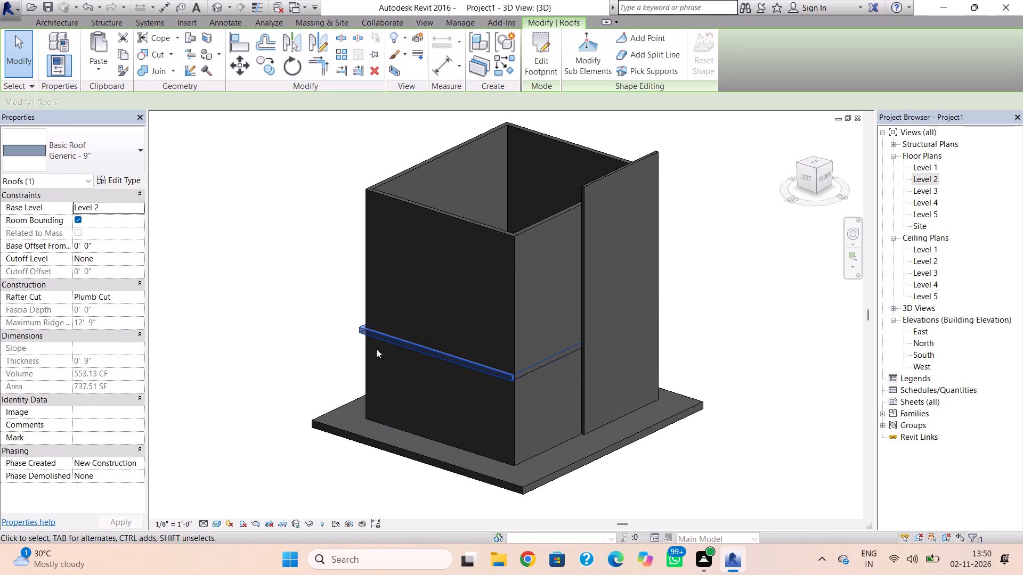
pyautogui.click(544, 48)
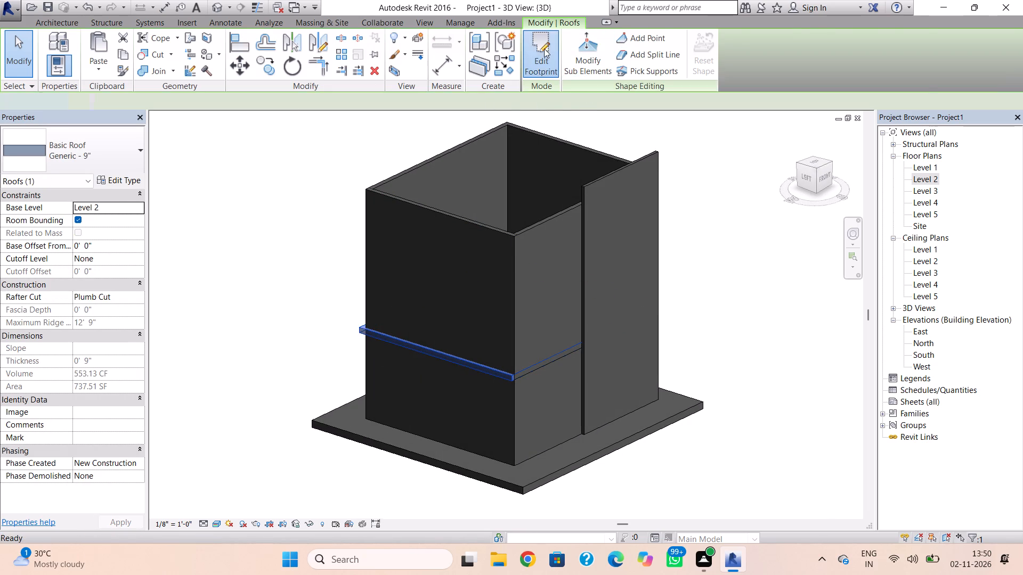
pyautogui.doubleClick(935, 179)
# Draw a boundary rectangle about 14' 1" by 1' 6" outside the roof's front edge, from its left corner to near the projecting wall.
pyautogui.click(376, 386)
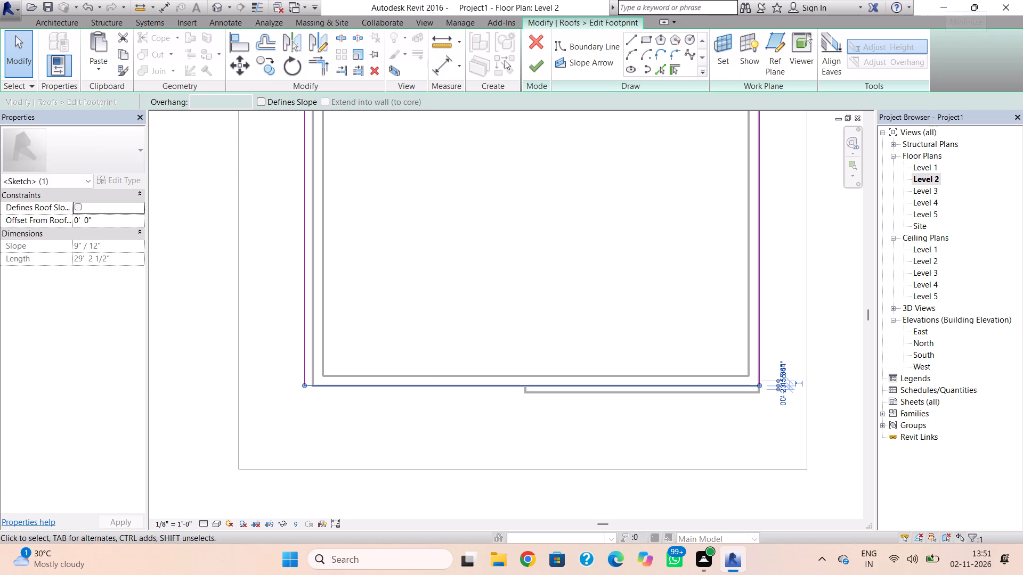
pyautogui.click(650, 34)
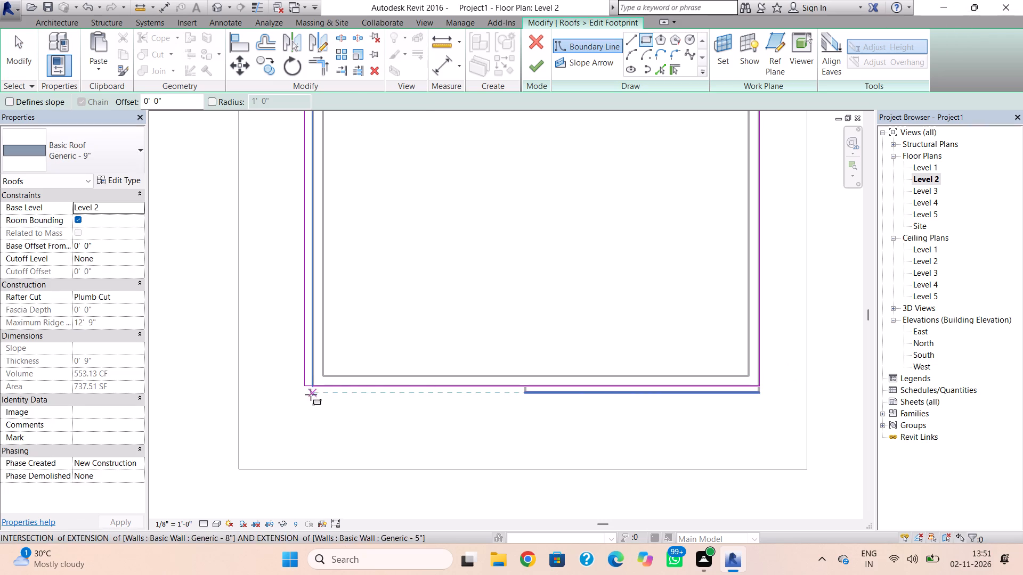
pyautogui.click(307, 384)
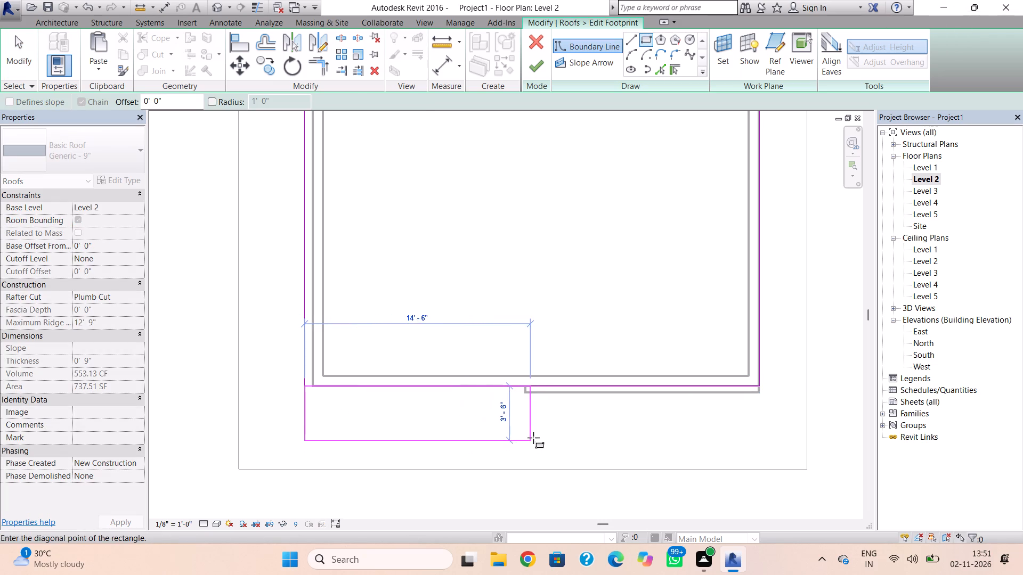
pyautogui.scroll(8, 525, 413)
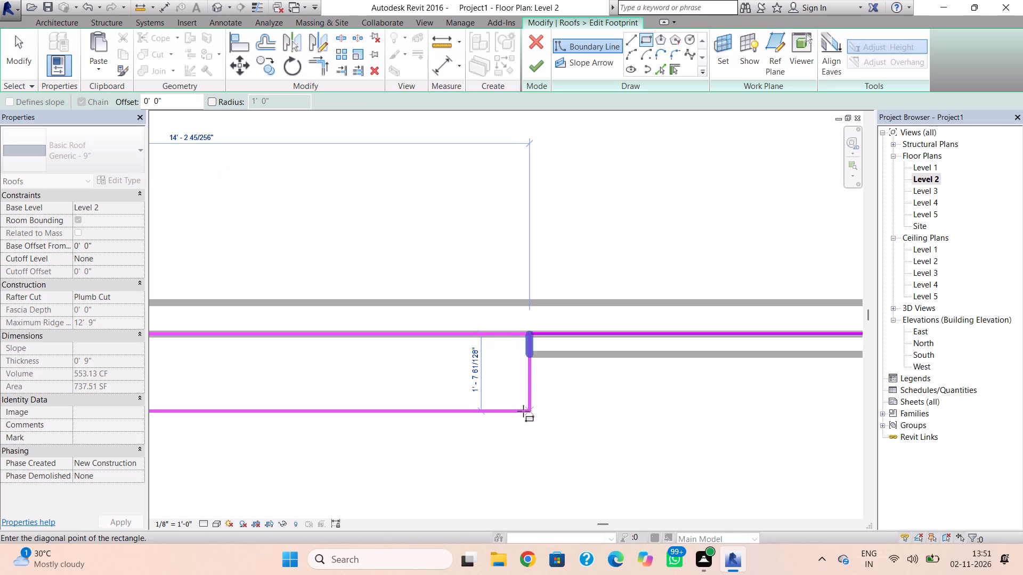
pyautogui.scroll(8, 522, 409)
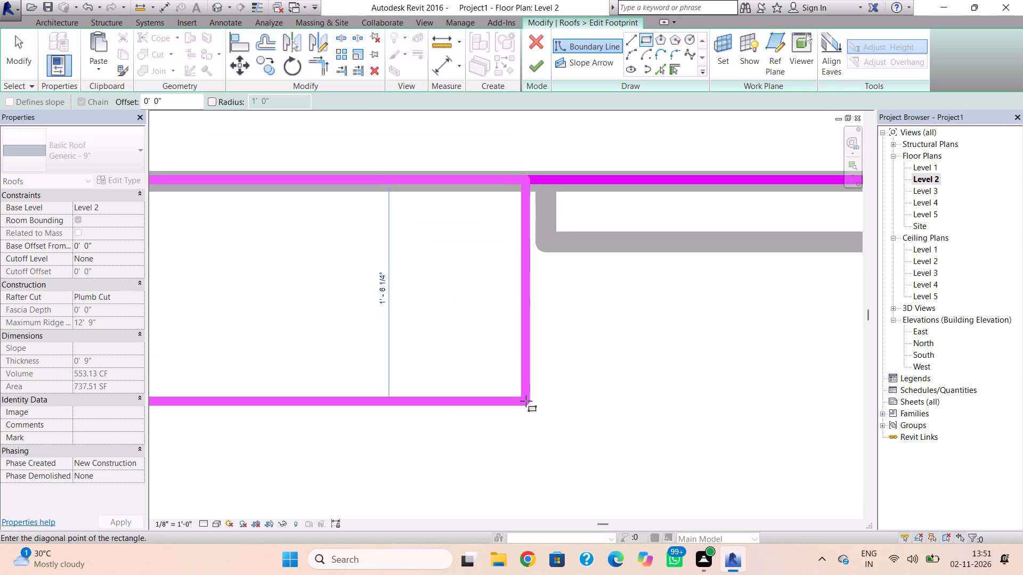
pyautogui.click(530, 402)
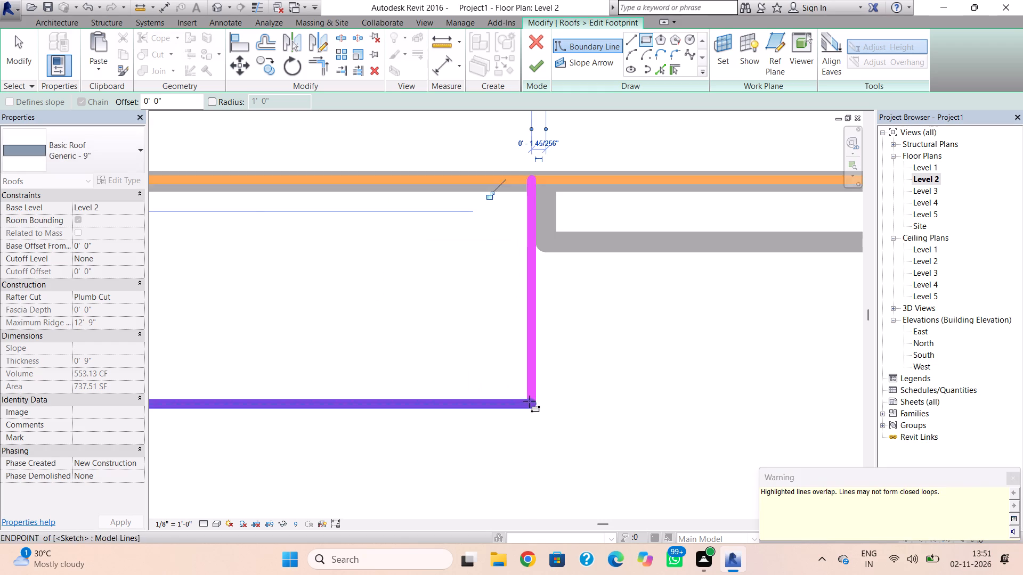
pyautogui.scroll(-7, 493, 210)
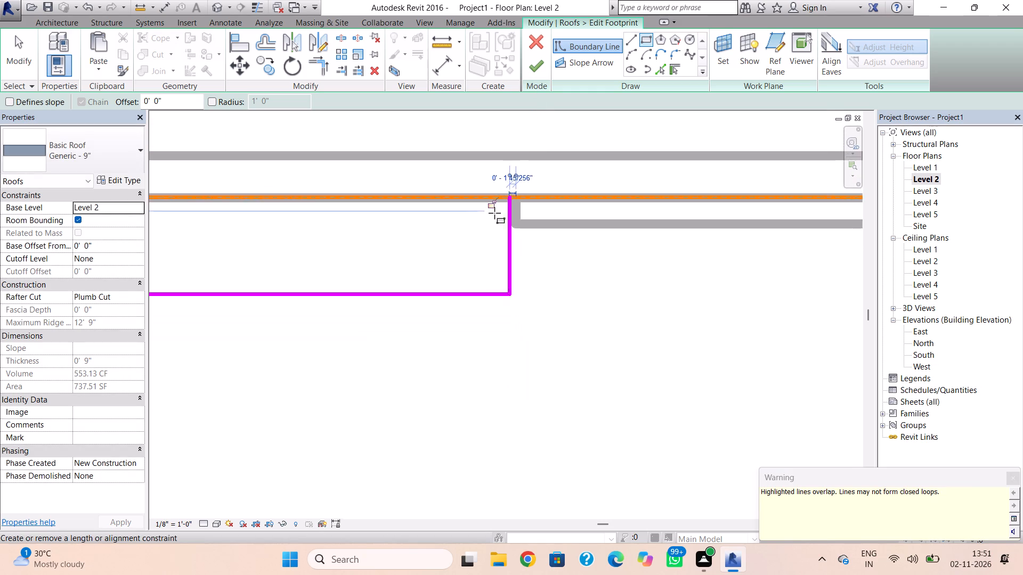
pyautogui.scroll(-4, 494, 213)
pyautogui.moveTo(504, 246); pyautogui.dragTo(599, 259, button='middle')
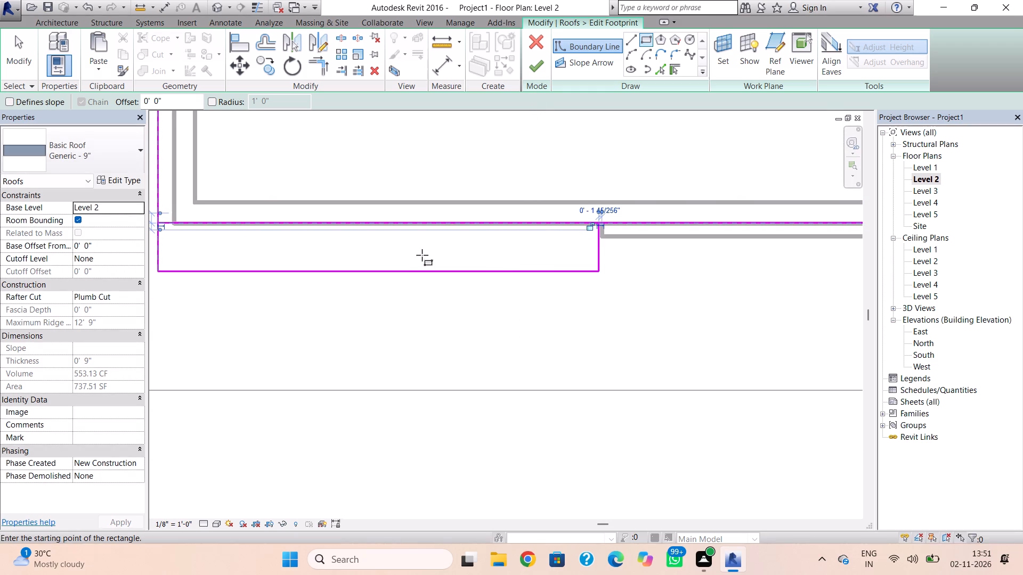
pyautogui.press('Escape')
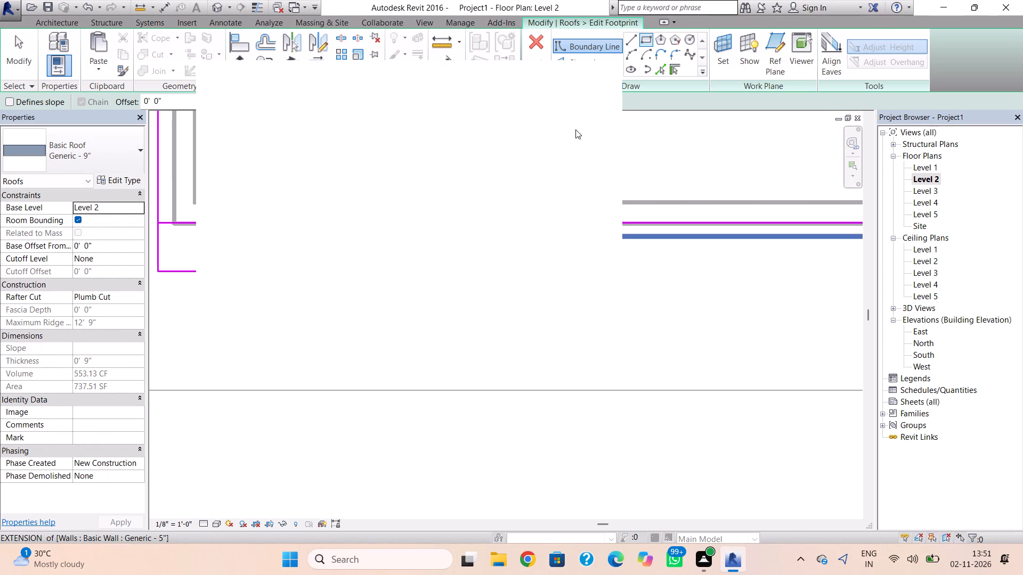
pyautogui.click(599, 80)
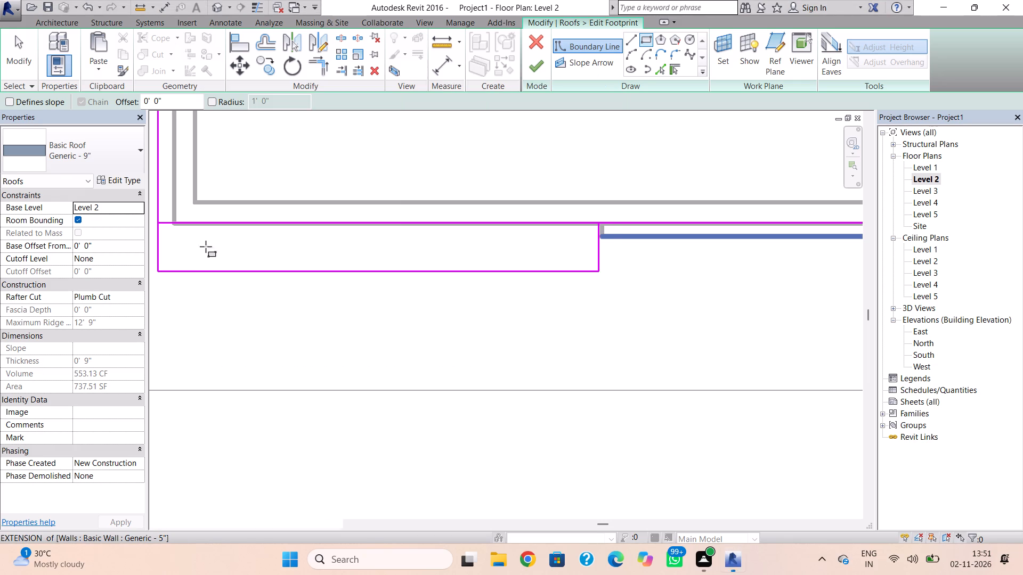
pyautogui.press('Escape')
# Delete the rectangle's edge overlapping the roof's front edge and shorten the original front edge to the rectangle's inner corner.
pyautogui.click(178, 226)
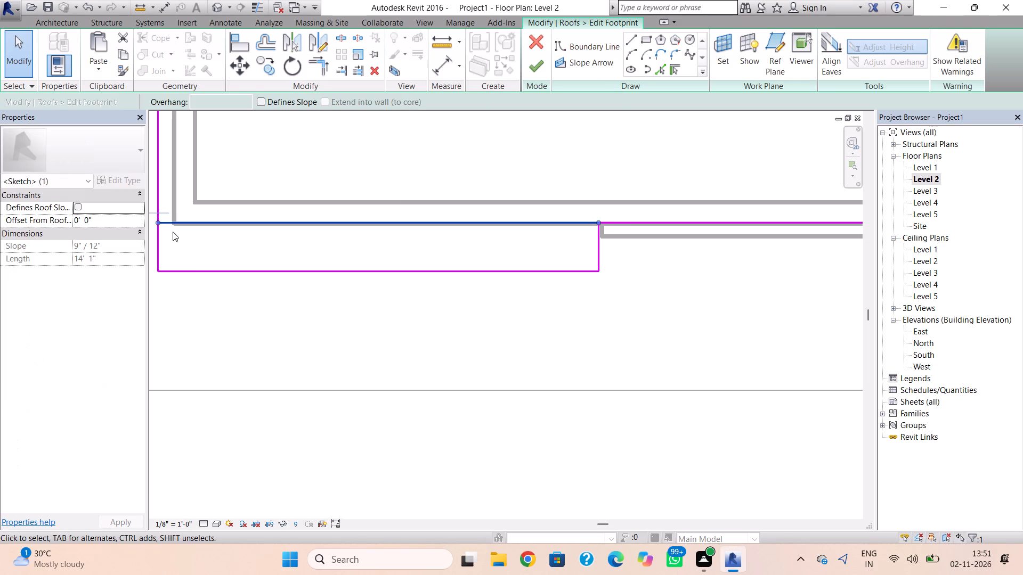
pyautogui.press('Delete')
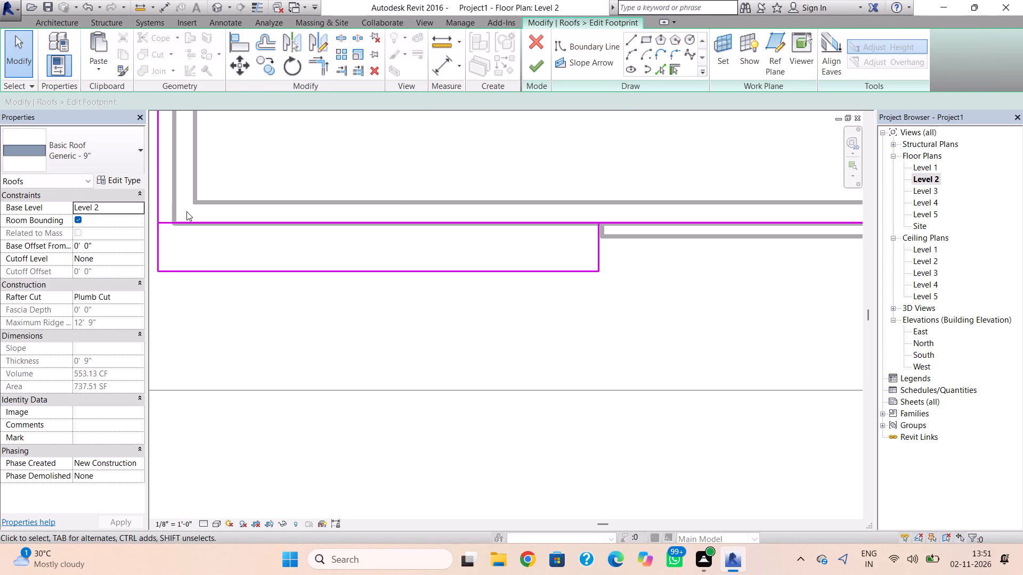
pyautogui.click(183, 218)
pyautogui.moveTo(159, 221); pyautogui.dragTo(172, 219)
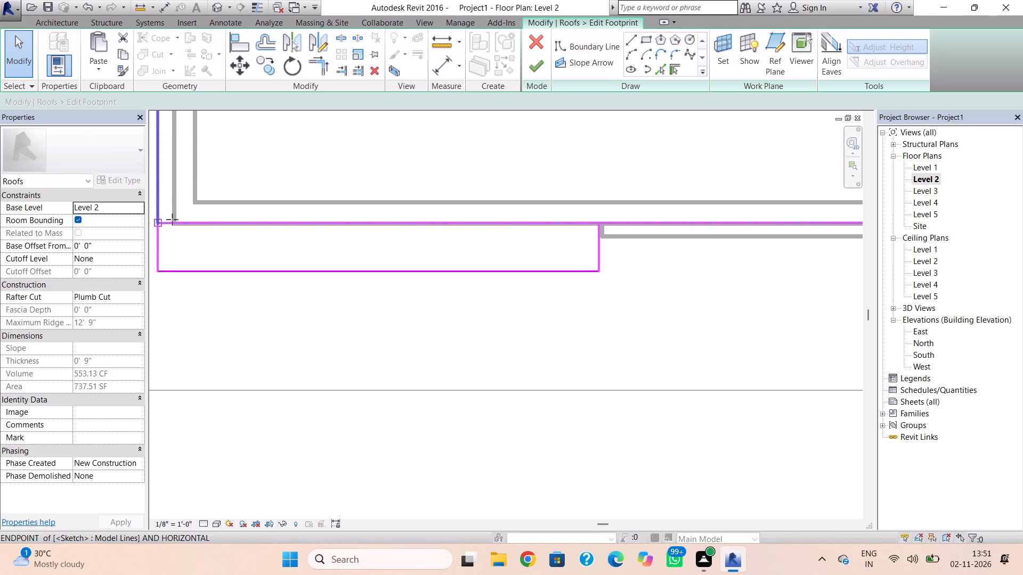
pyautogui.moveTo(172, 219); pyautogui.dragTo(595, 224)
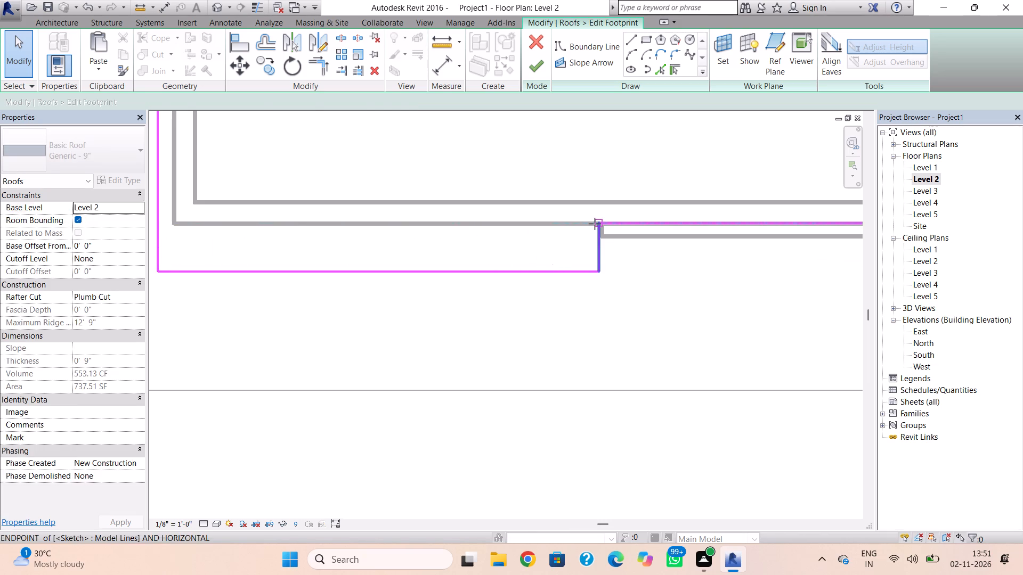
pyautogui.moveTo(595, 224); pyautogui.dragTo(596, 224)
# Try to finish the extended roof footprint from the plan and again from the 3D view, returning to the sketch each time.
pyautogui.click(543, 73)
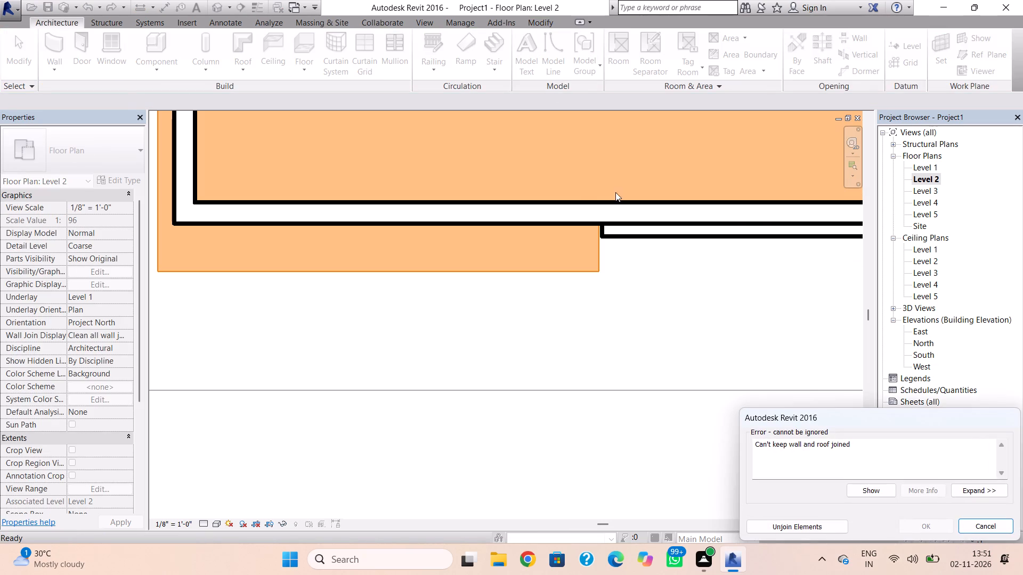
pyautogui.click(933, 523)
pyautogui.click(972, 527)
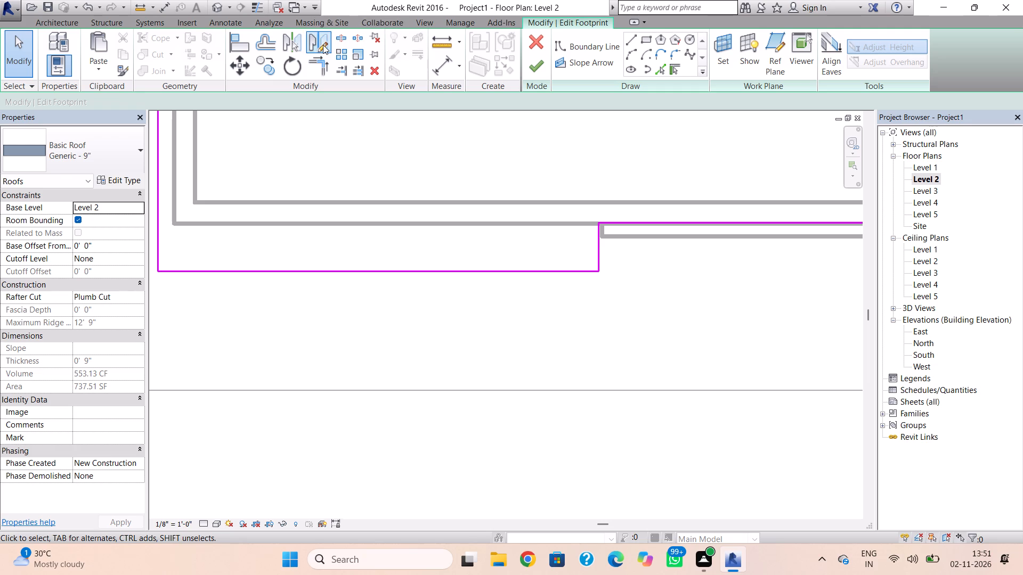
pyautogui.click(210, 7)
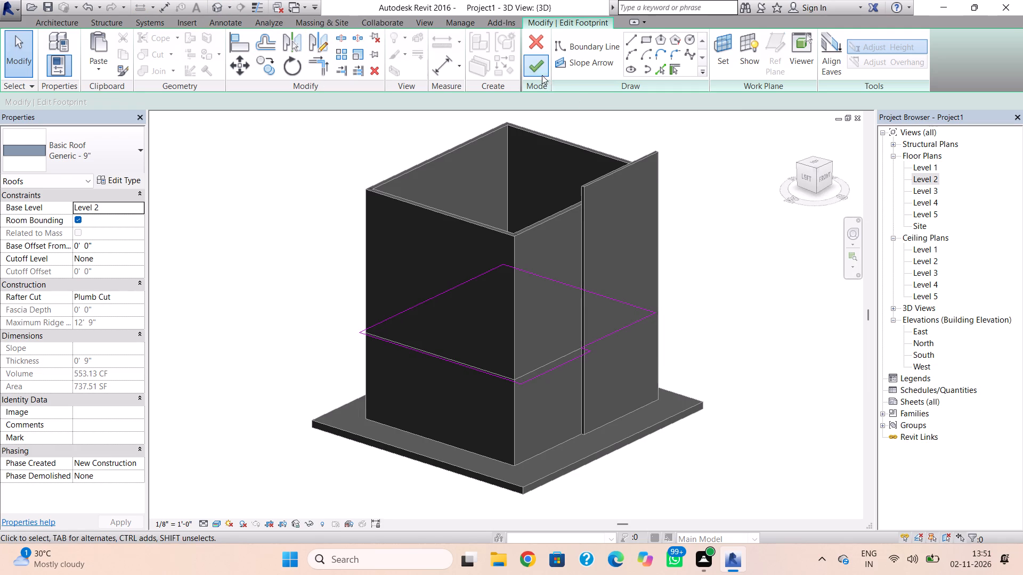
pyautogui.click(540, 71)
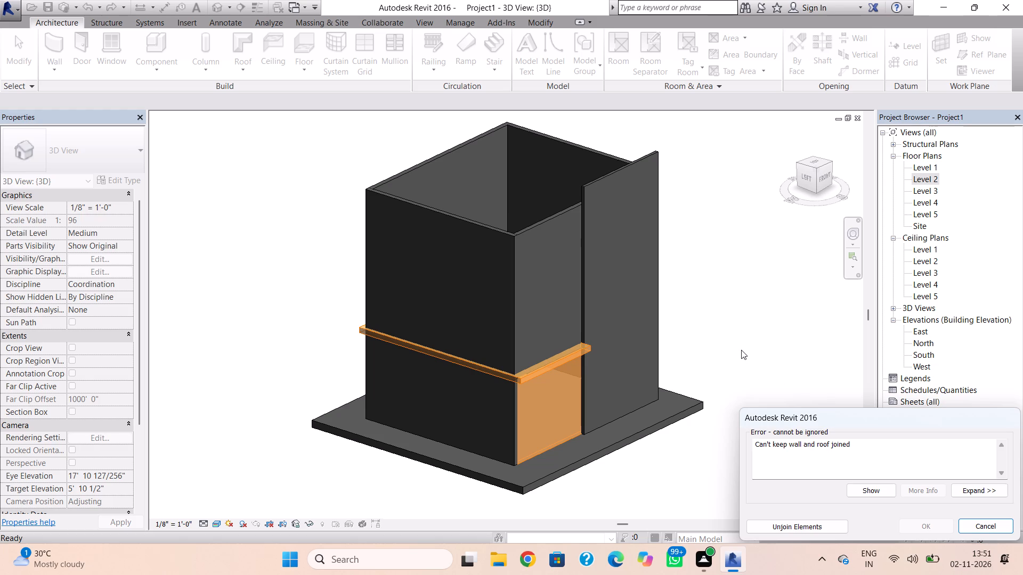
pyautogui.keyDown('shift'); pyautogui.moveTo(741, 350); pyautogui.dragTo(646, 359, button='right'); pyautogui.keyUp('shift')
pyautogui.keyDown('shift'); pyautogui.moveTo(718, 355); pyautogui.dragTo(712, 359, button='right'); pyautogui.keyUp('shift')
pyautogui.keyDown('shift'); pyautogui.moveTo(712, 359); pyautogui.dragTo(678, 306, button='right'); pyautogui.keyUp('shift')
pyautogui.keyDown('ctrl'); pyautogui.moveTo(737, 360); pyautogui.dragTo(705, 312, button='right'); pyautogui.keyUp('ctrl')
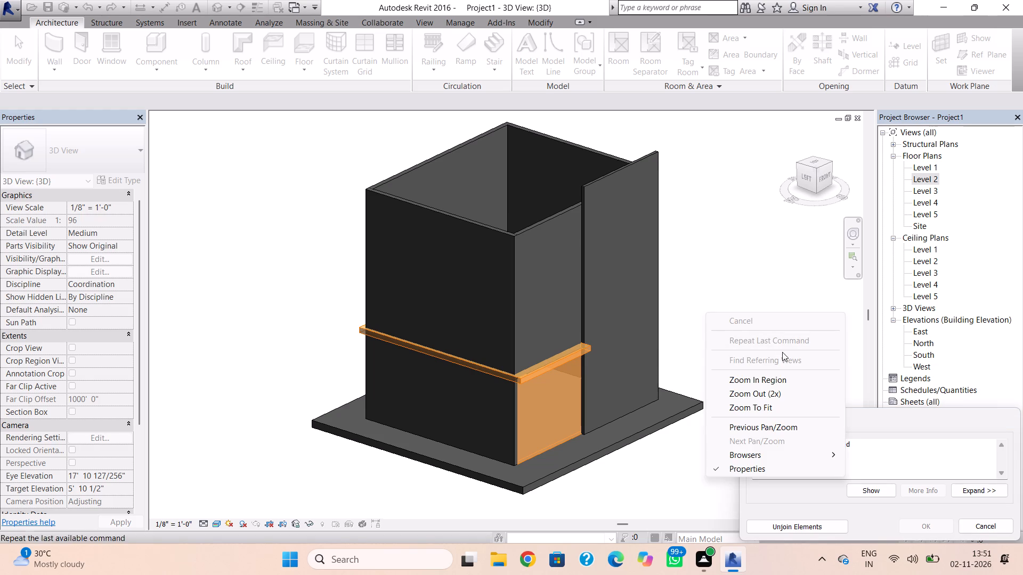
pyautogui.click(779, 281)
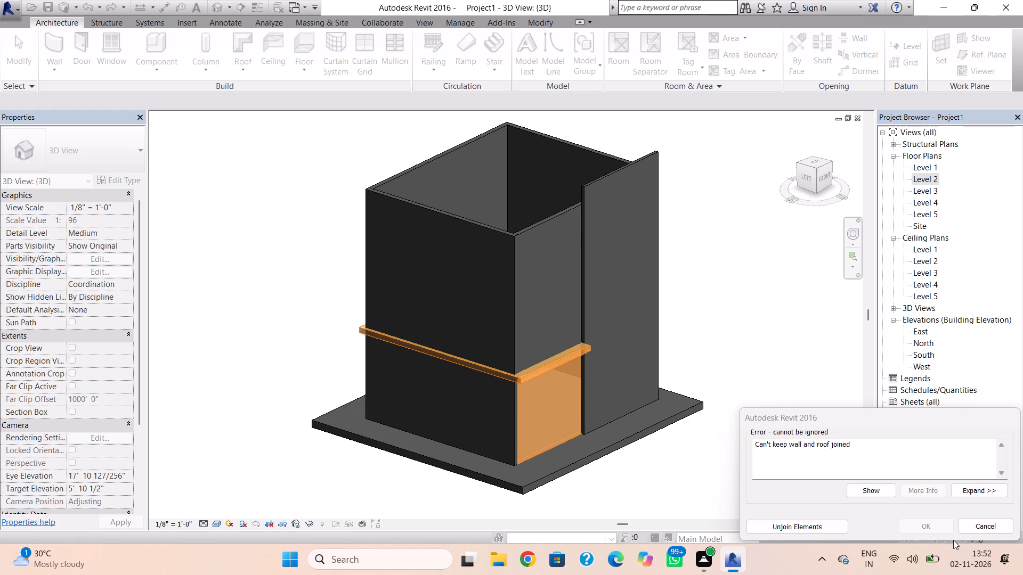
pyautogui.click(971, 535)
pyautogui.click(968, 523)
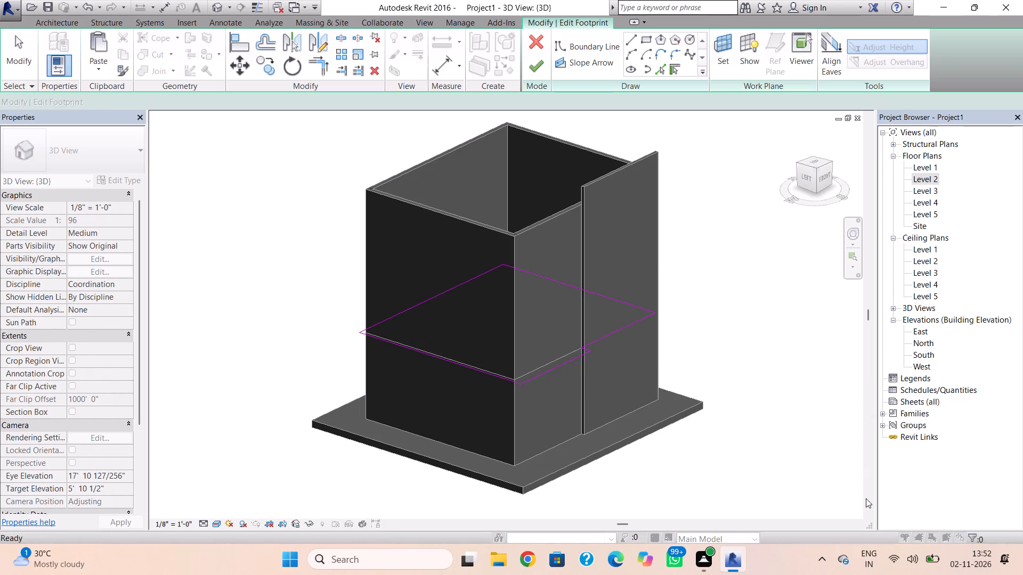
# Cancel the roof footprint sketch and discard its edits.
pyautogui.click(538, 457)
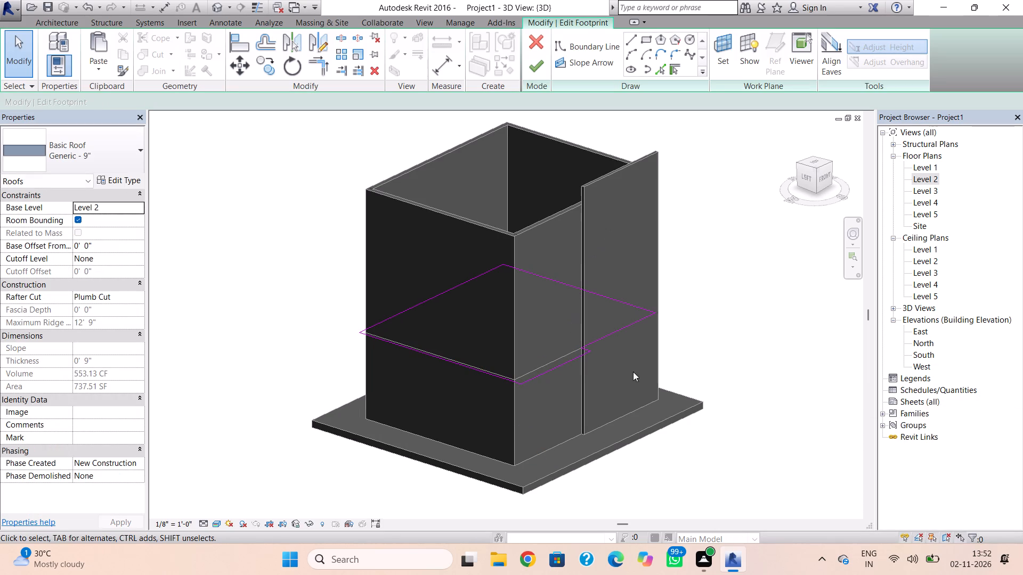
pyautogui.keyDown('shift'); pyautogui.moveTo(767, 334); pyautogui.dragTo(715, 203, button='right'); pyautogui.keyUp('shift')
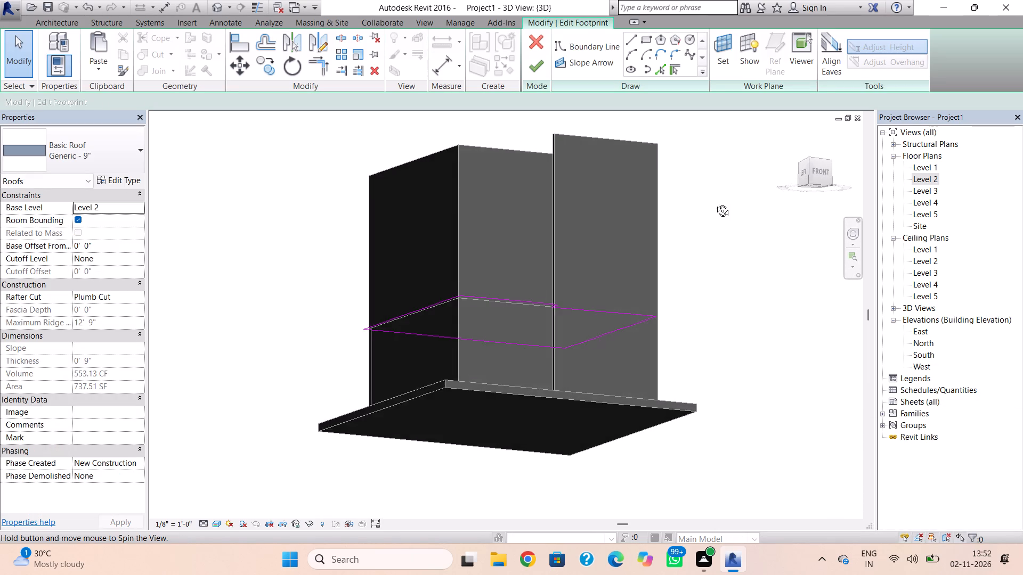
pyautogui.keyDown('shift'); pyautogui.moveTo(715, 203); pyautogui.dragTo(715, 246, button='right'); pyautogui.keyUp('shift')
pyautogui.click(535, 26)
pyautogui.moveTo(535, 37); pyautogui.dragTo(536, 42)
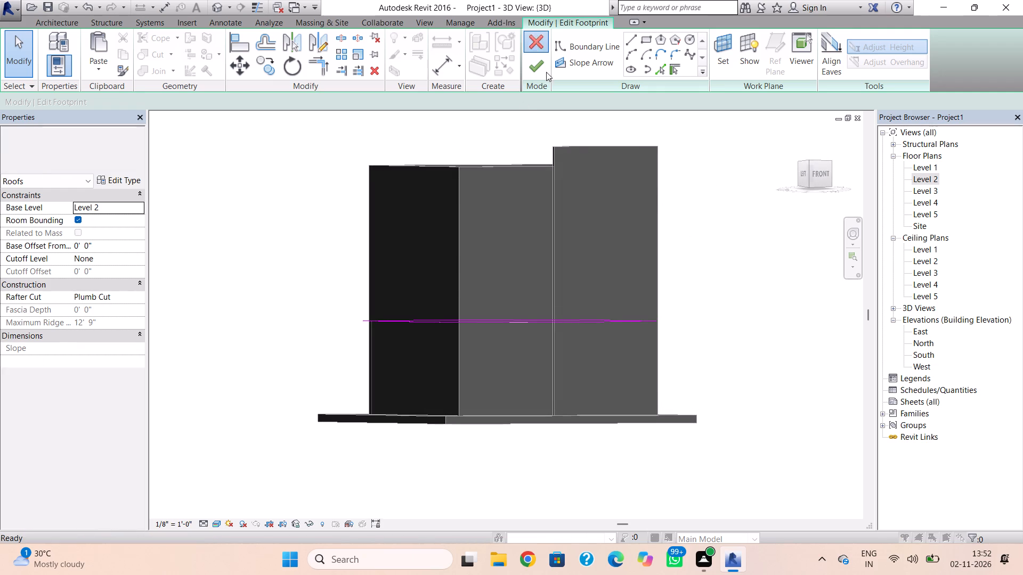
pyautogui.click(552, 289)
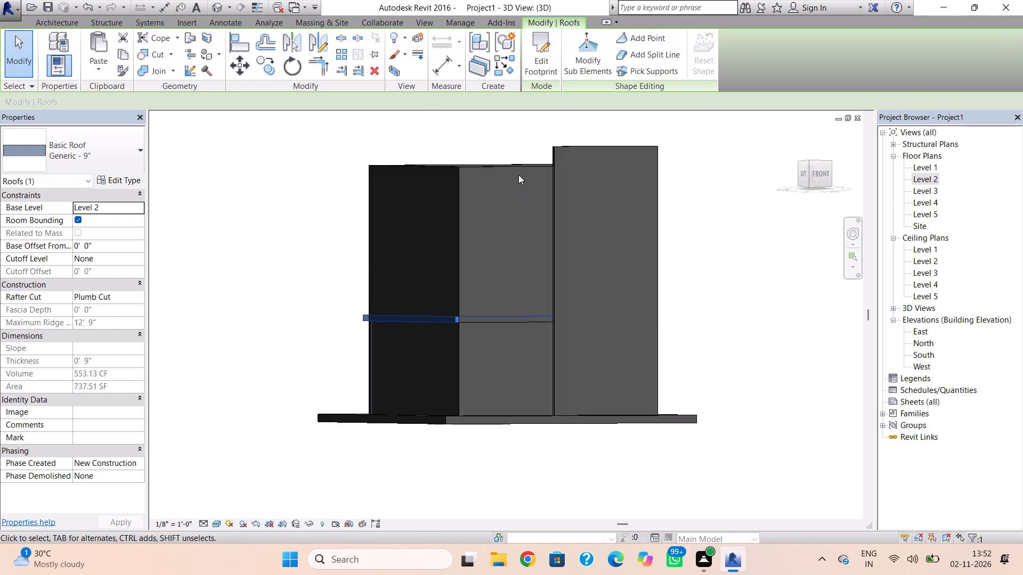
# Delete the ground-floor front wall beneath the Level 2 roof.
pyautogui.click(517, 169)
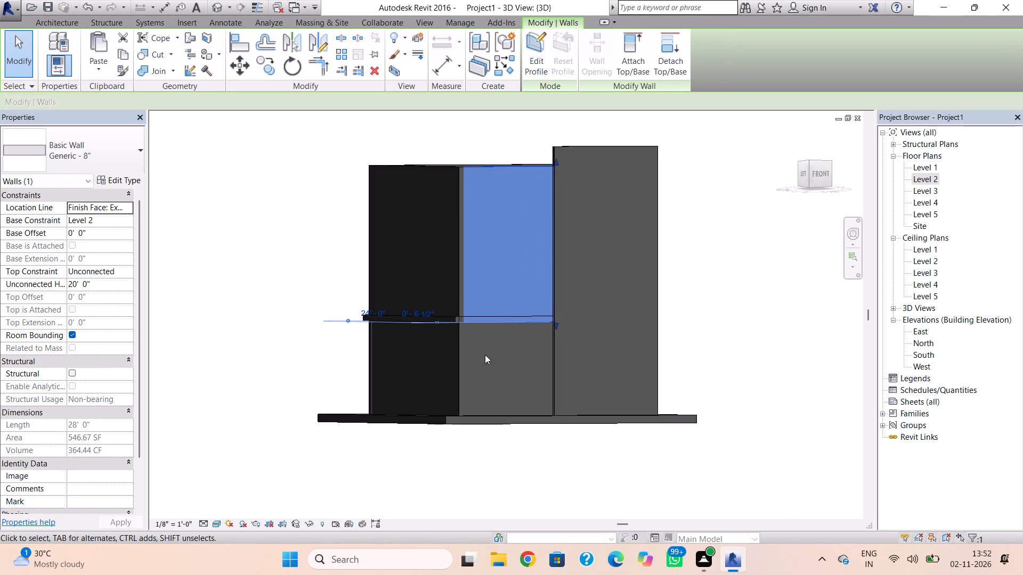
pyautogui.click(502, 410)
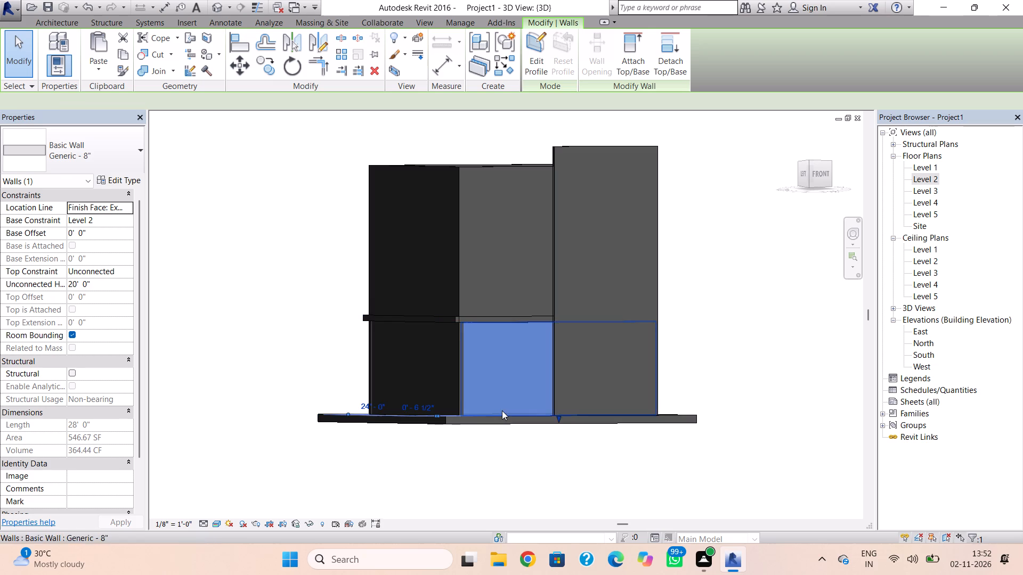
pyautogui.press('Delete')
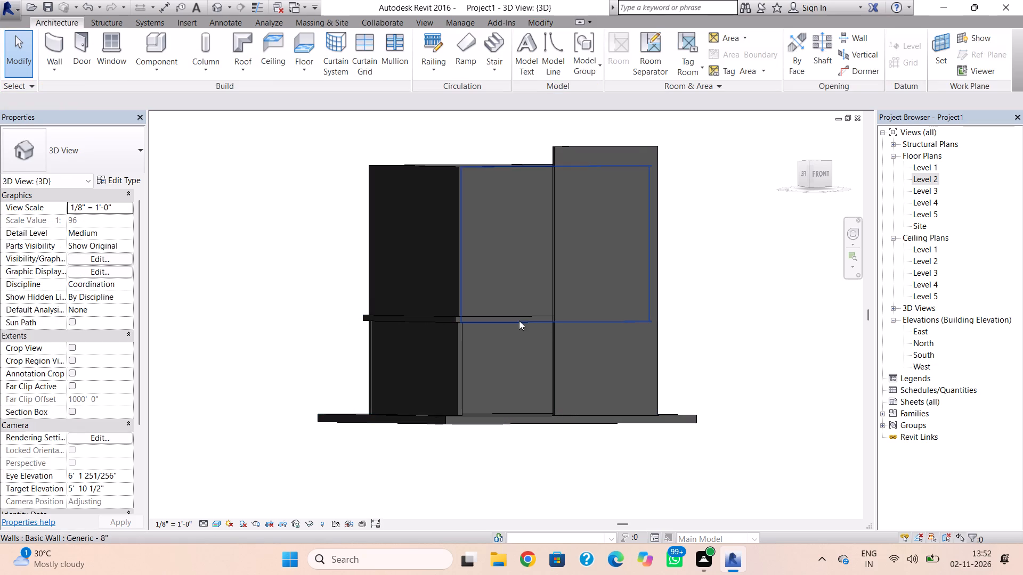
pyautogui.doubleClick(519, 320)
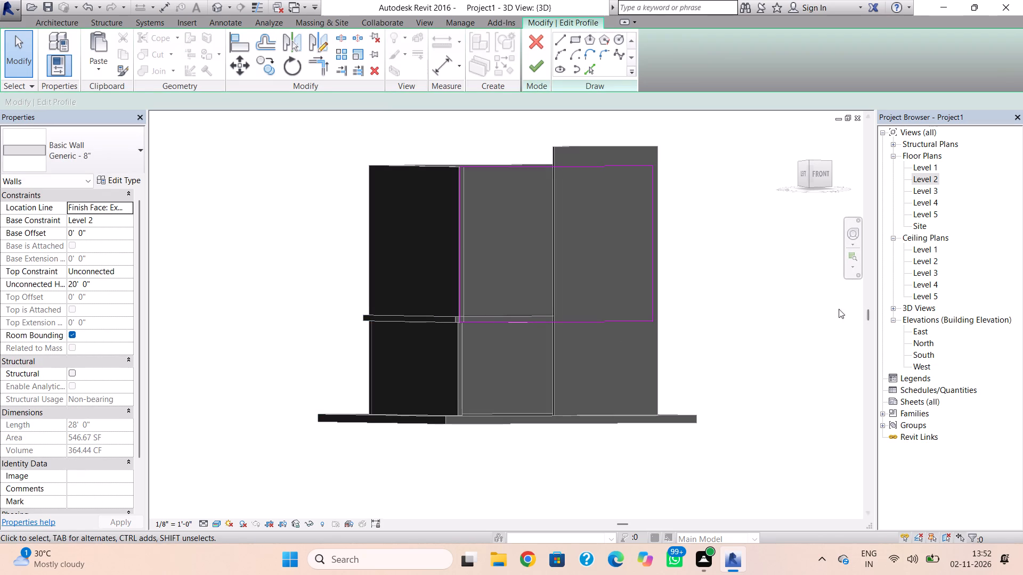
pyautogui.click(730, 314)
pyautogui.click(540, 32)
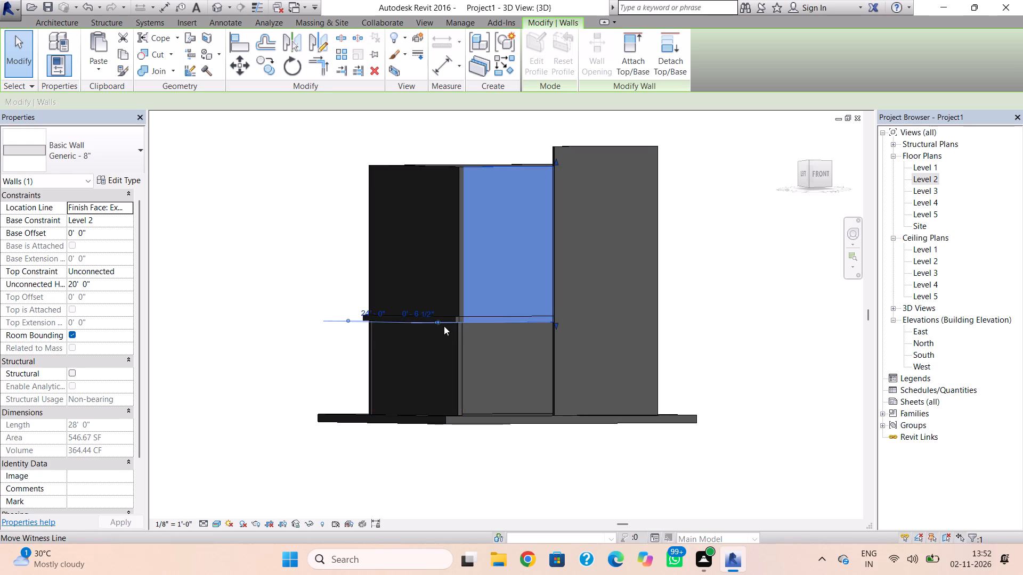
# Reopen the Level 2 roof footprint in plan and draw a three-sided front extension 2' deep and about 14' wide from its left corner.
pyautogui.scroll(4, 444, 326)
pyautogui.doubleClick(461, 317)
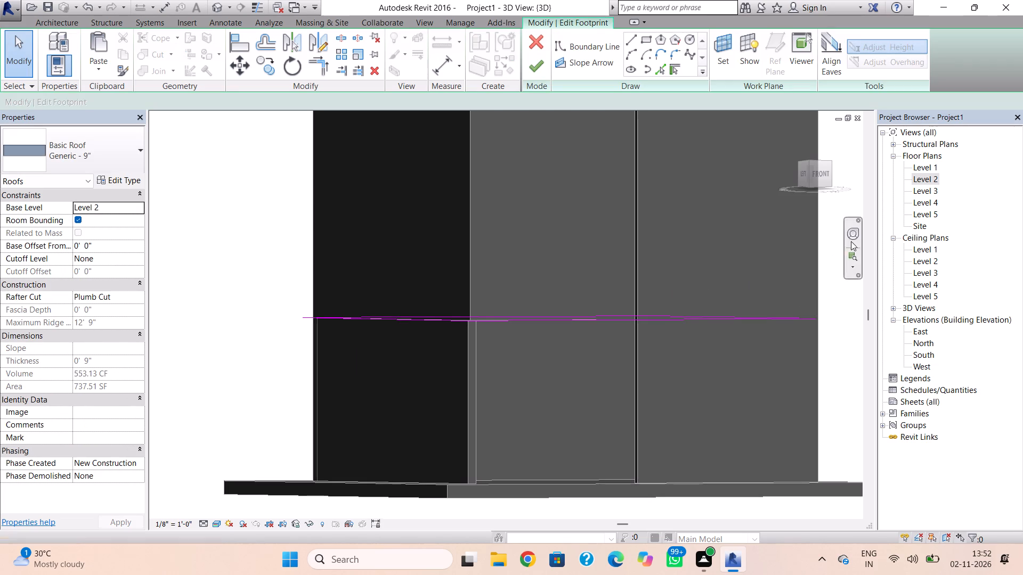
pyautogui.doubleClick(932, 182)
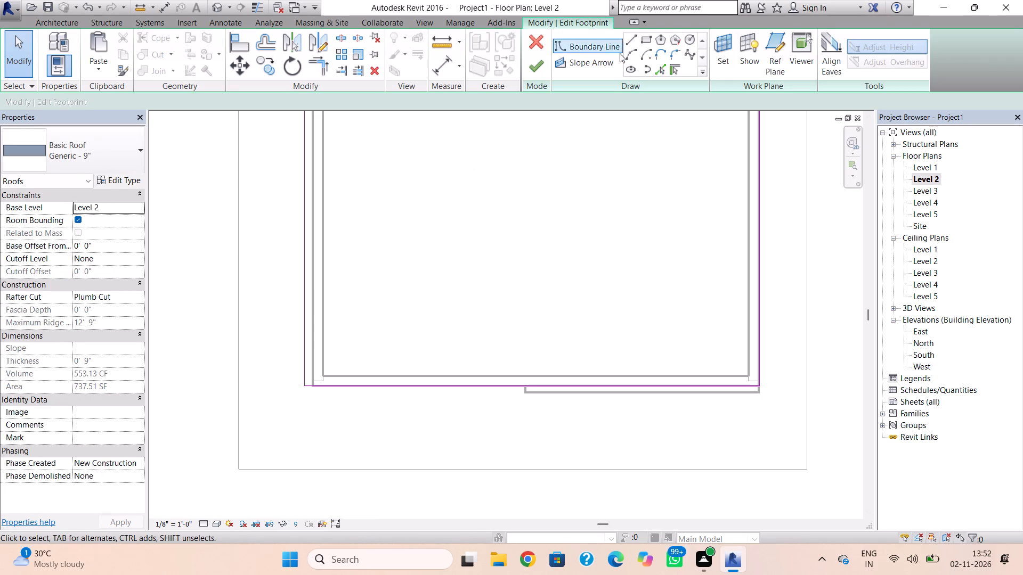
pyautogui.click(634, 46)
pyautogui.scroll(3, 323, 398)
pyautogui.click(293, 377)
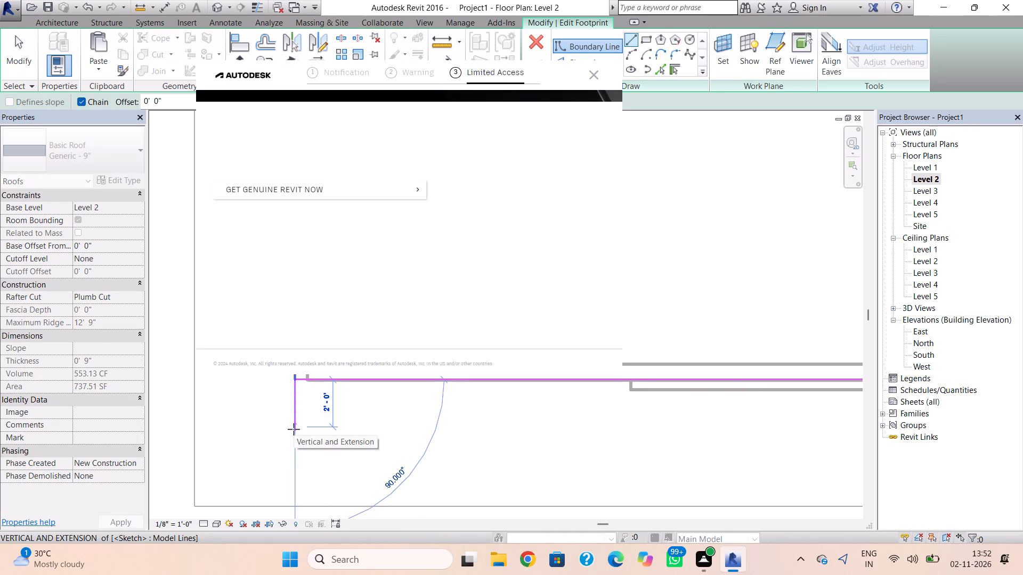
pyautogui.click(294, 429)
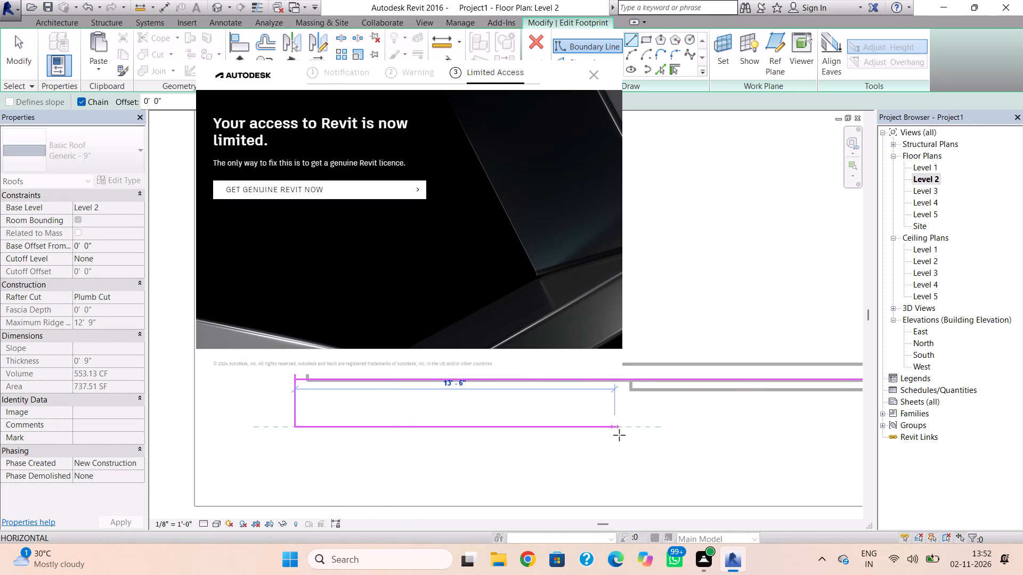
pyautogui.click(624, 436)
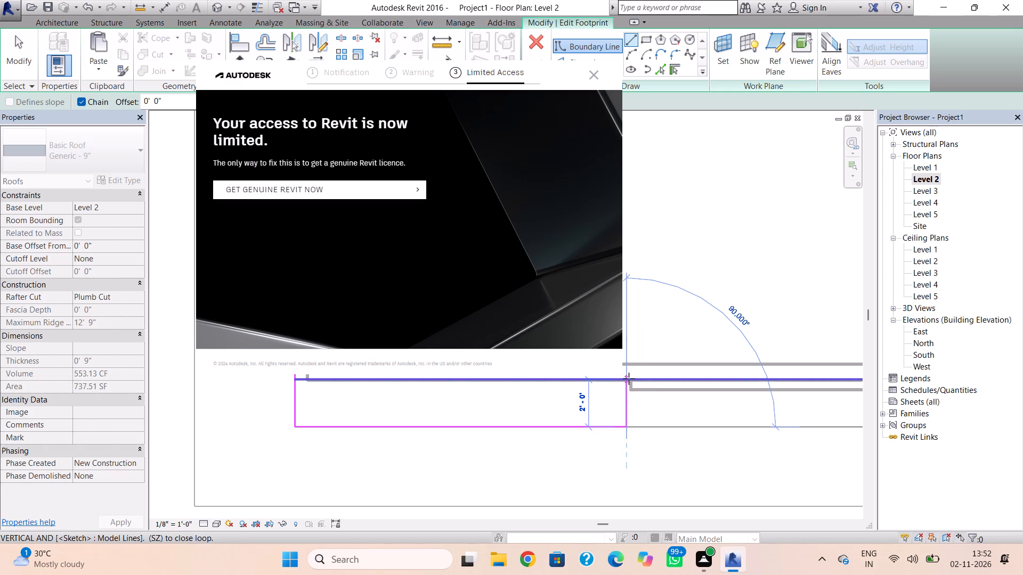
pyautogui.click(629, 379)
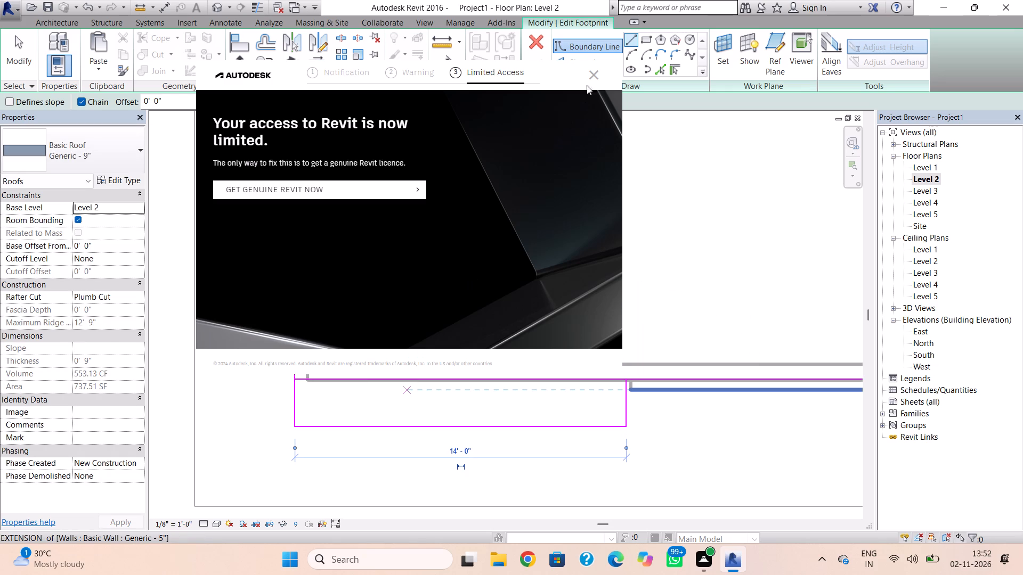
pyautogui.click(589, 80)
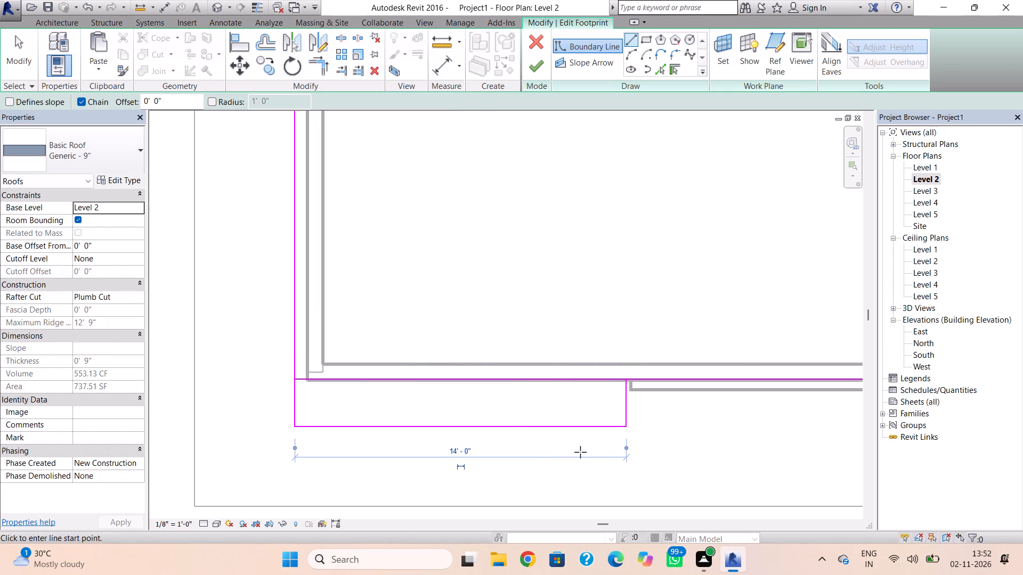
pyautogui.press('Escape')
pyautogui.press('Escape')
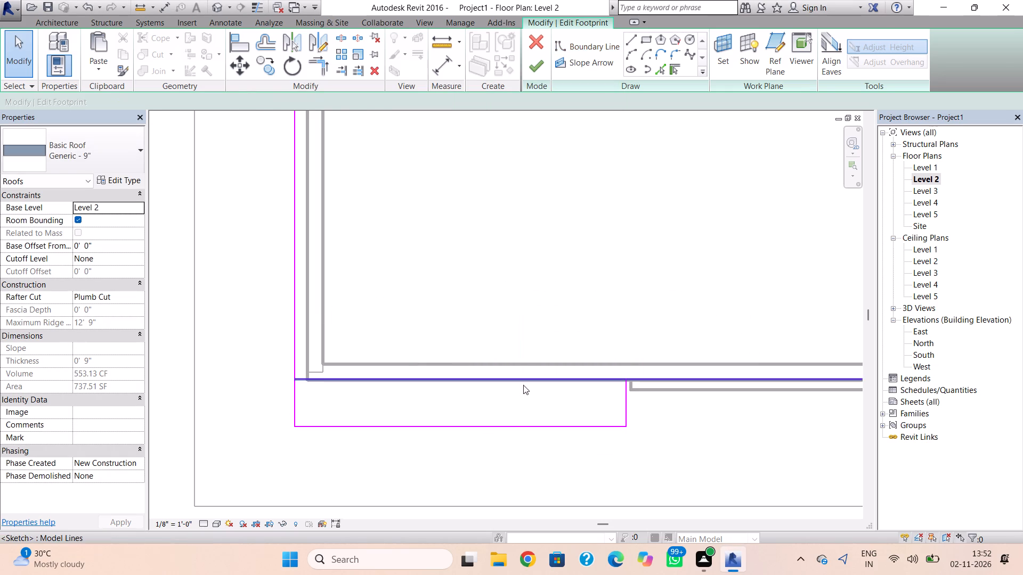
# Shorten the roof's original front boundary edge so it starts at the extension's inner corner.
pyautogui.click(523, 384)
pyautogui.moveTo(296, 377); pyautogui.dragTo(509, 365)
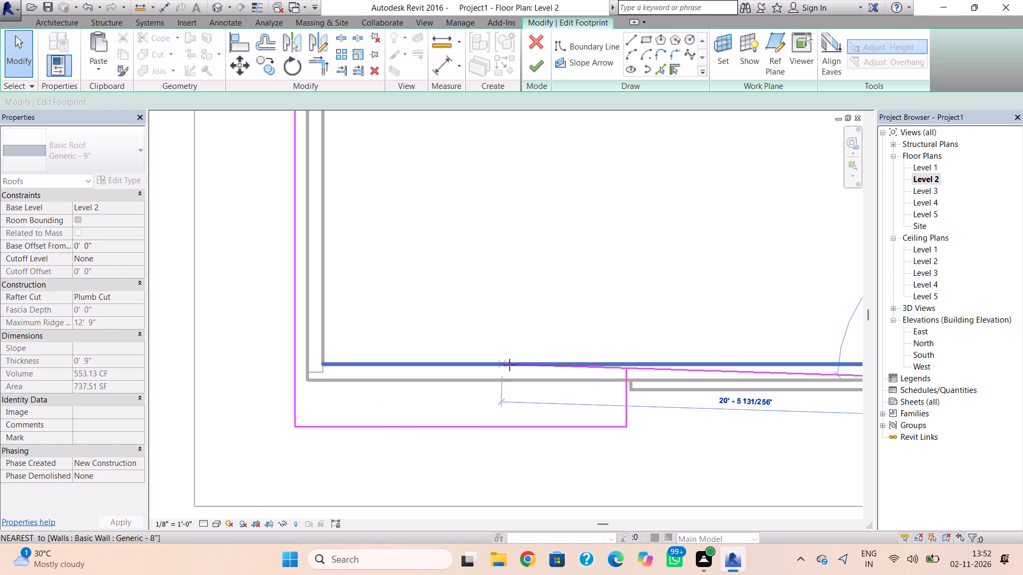
pyautogui.moveTo(509, 365); pyautogui.dragTo(625, 376)
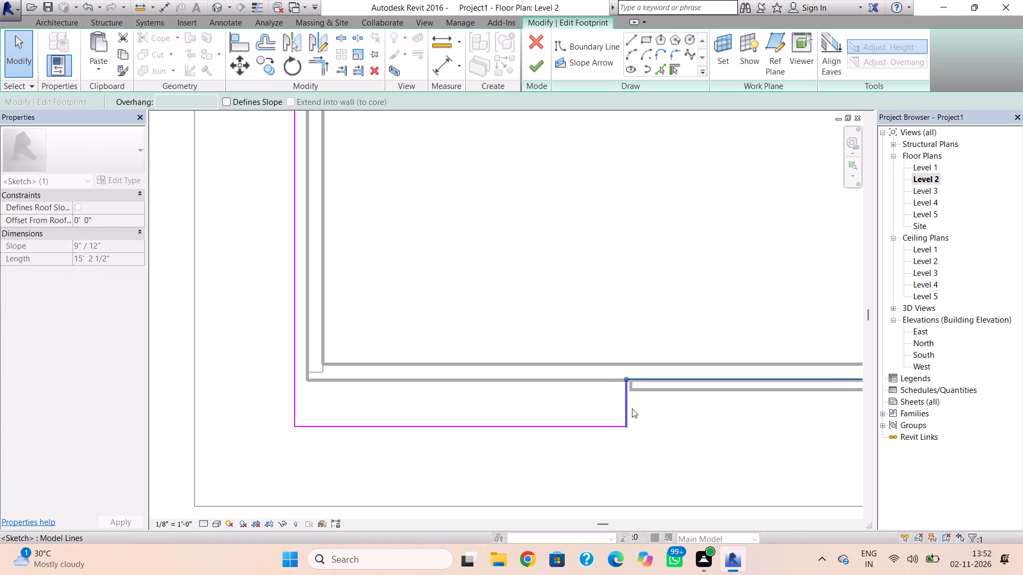
pyautogui.press('Escape')
# Nudge the extension's short end edge sideways to meet the end of the 5" front wall.
pyautogui.click(628, 412)
pyautogui.scroll(4, 638, 413)
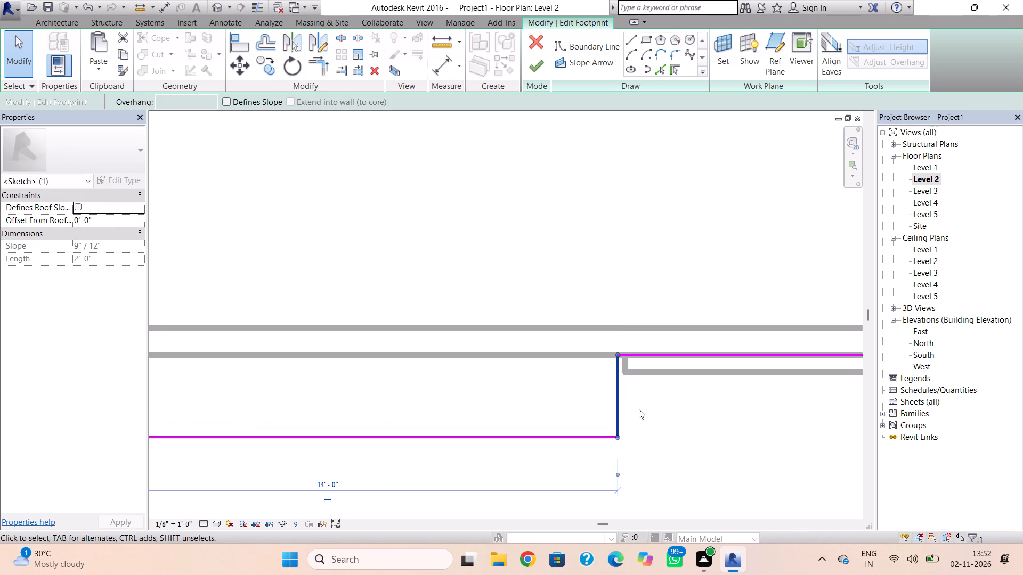
pyautogui.press('Right')
pyautogui.scroll(2, 631, 392)
pyautogui.press('Right')
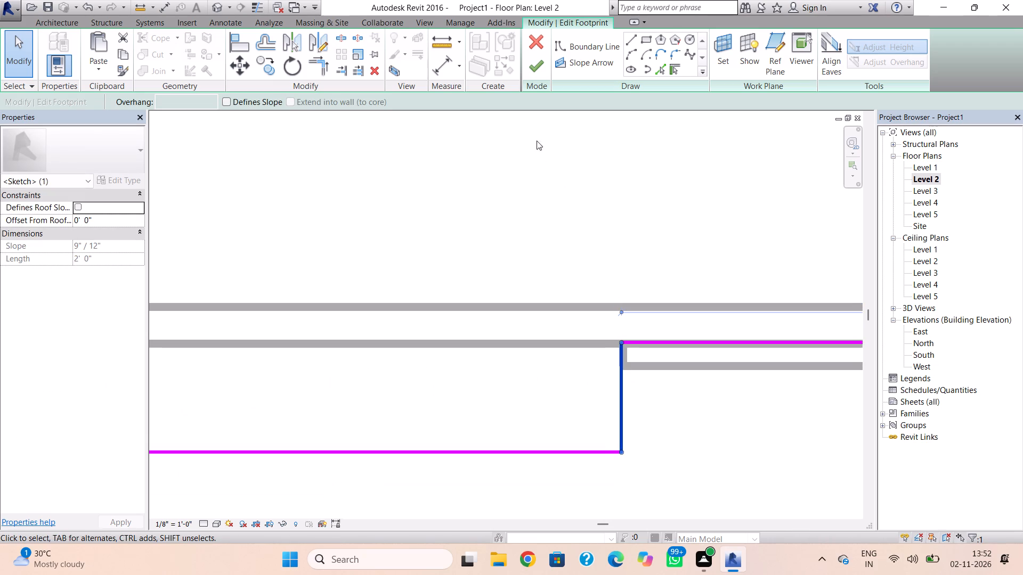
# Finish the extended roof footprint without joining it to the walls, and return to the 3D view.
pyautogui.click(534, 72)
pyautogui.click(538, 289)
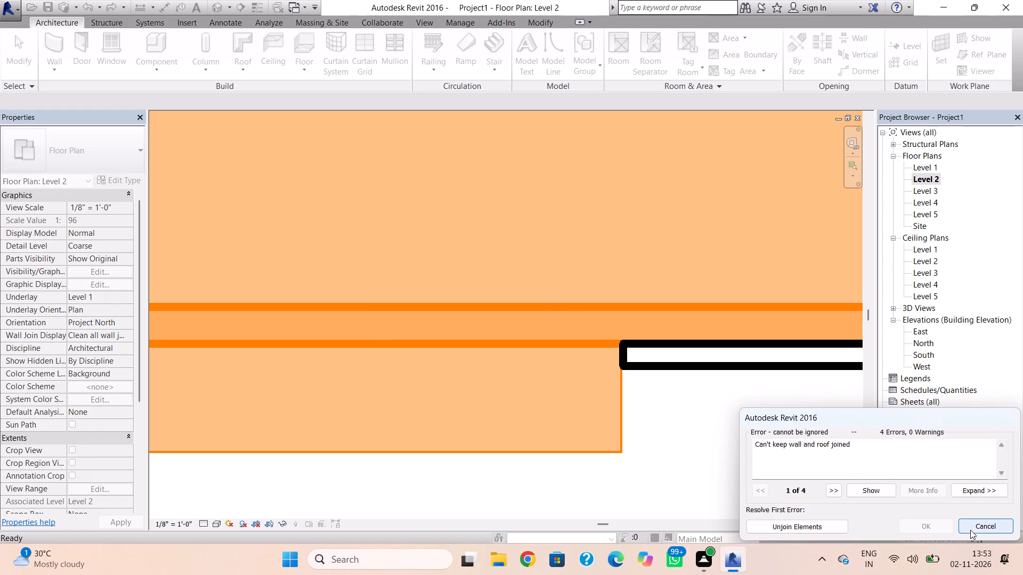
pyautogui.click(970, 530)
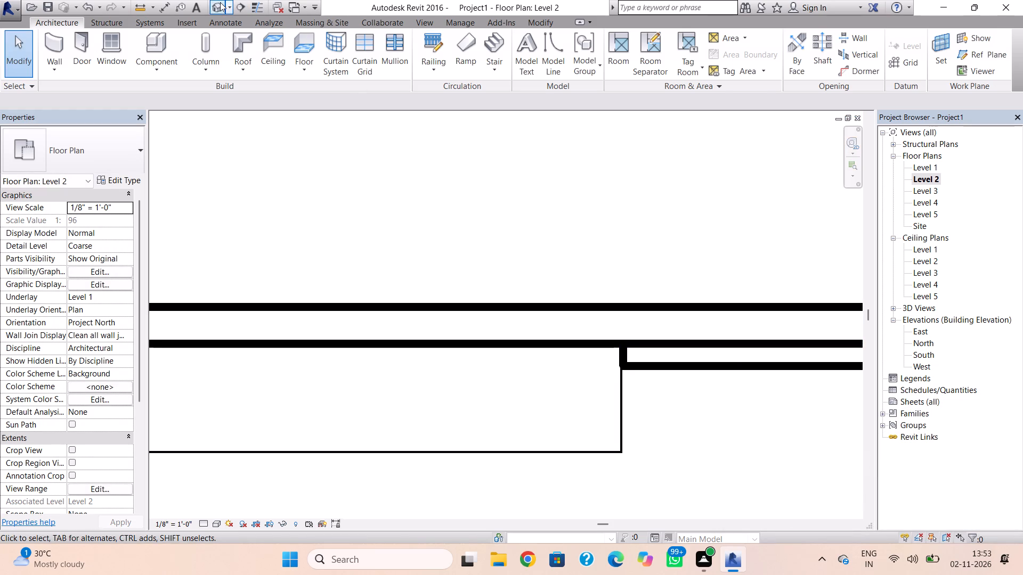
pyautogui.click(220, 2)
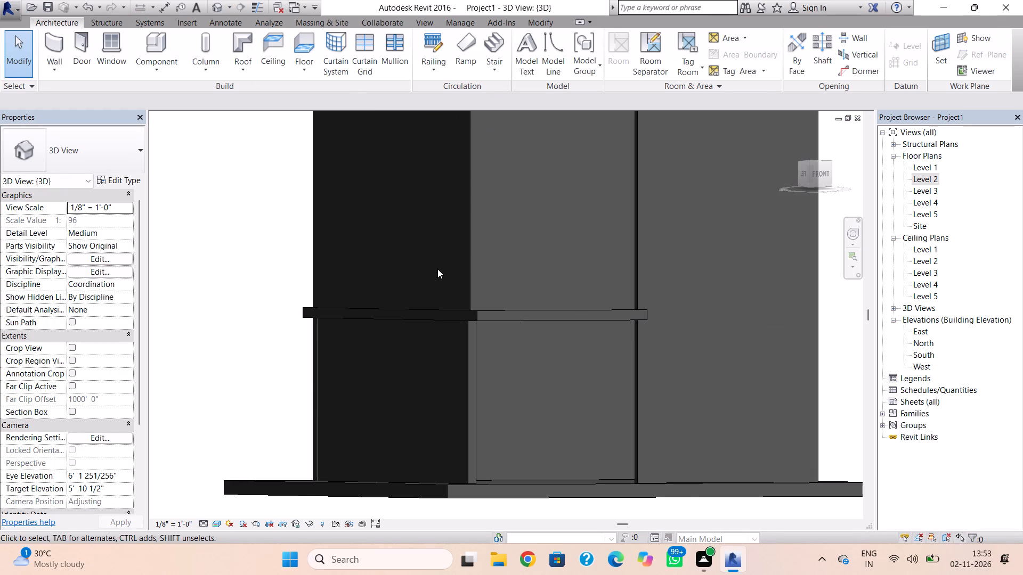
# Copy the extended Level 2 roof and paste it aligned to Level 3 and Level 4.
pyautogui.keyDown('shift'); pyautogui.moveTo(432, 269); pyautogui.dragTo(449, 316, button='right'); pyautogui.keyUp('shift')
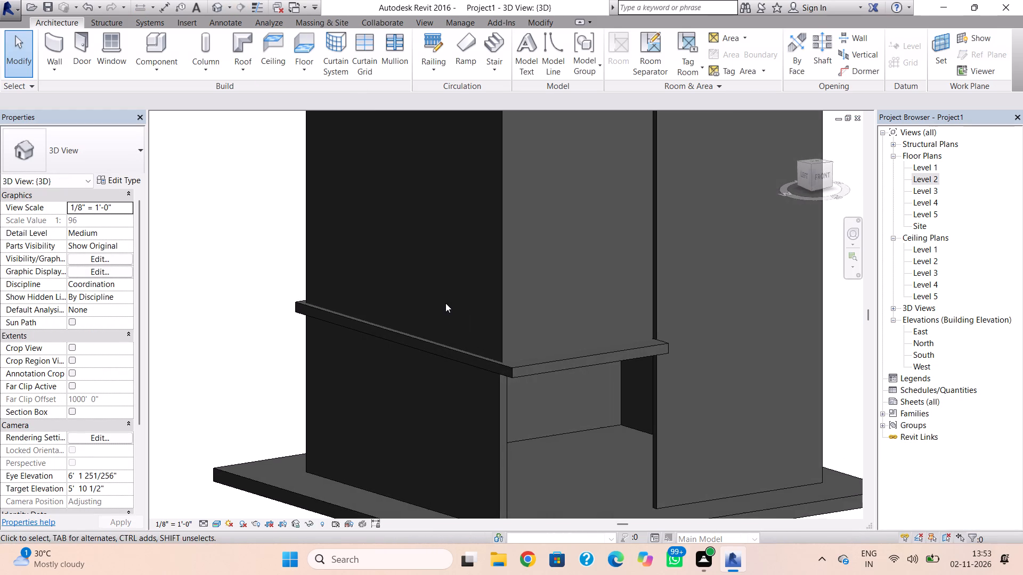
pyautogui.scroll(-3, 446, 293)
pyautogui.middleClick(446, 293)
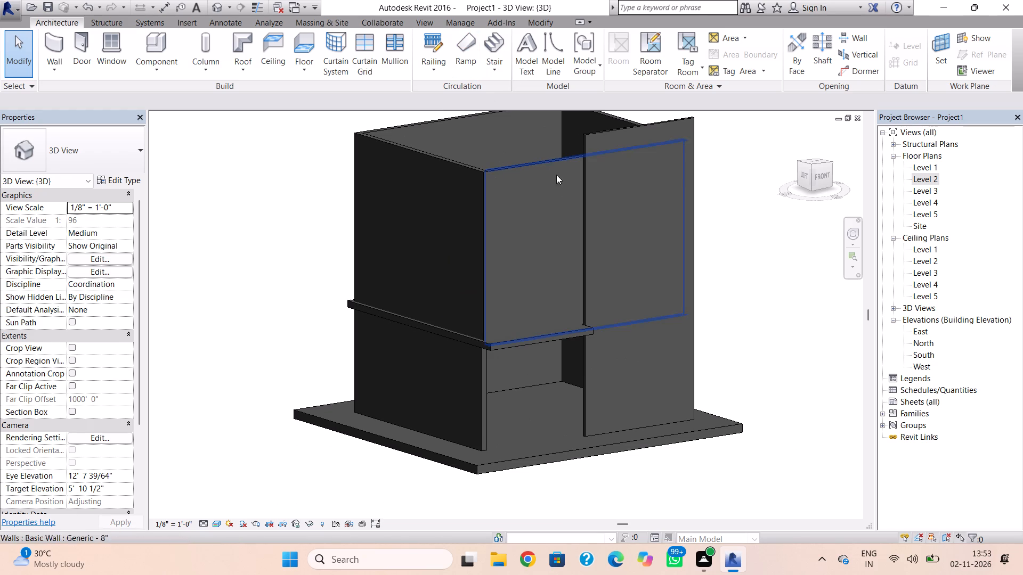
pyautogui.keyDown('shift'); pyautogui.moveTo(676, 268); pyautogui.dragTo(515, 299, button='right'); pyautogui.keyUp('shift')
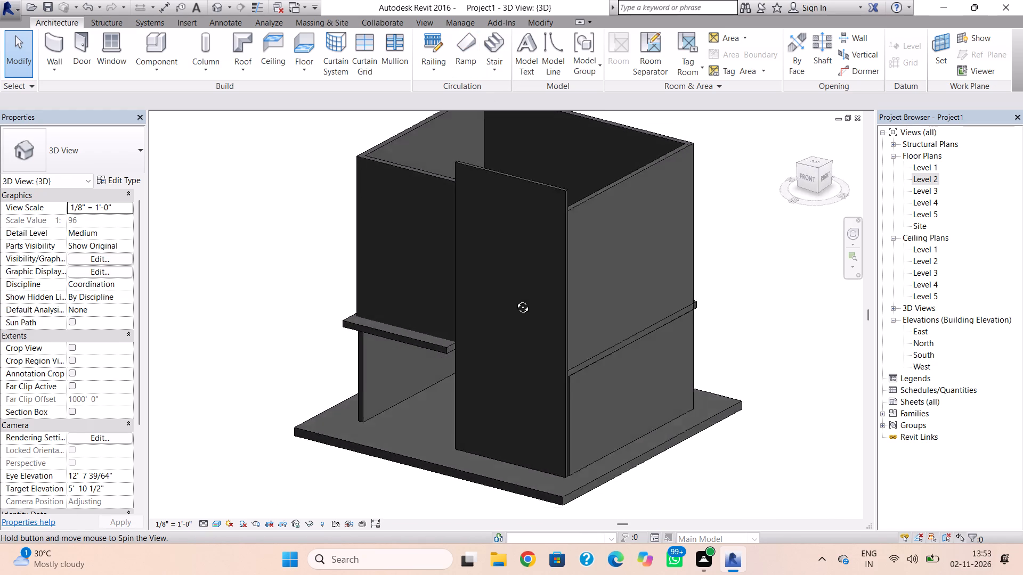
pyautogui.keyDown('shift'); pyautogui.moveTo(515, 299); pyautogui.dragTo(602, 243, button='right'); pyautogui.keyUp('shift')
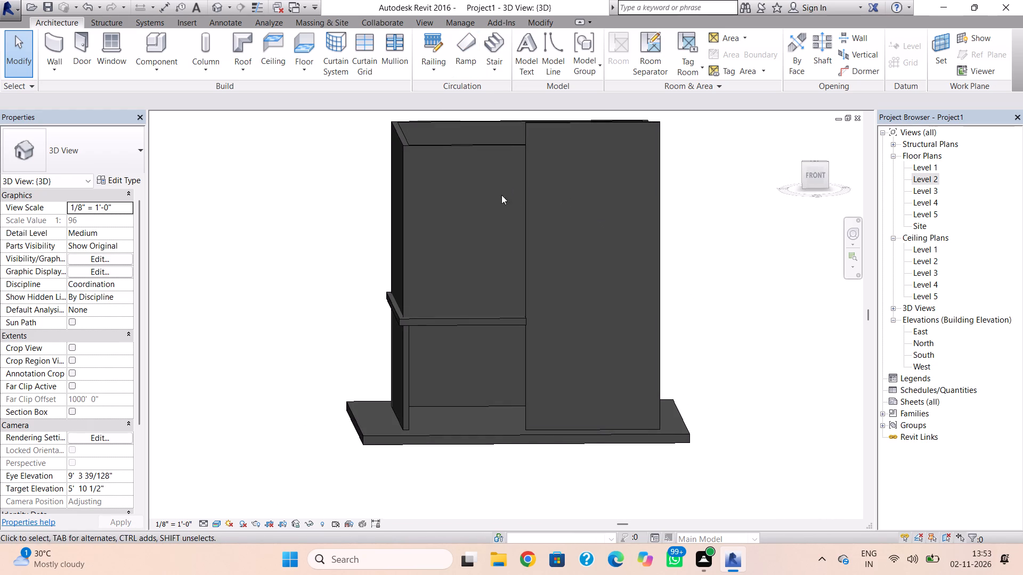
pyautogui.keyDown('shift'); pyautogui.moveTo(513, 202); pyautogui.dragTo(519, 283, button='right'); pyautogui.keyUp('shift')
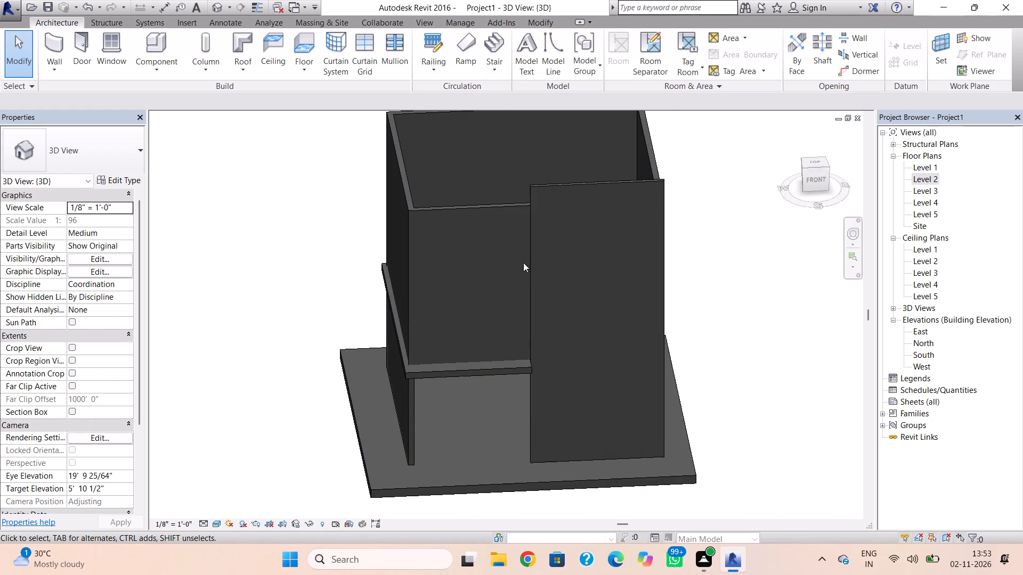
pyautogui.click(468, 368)
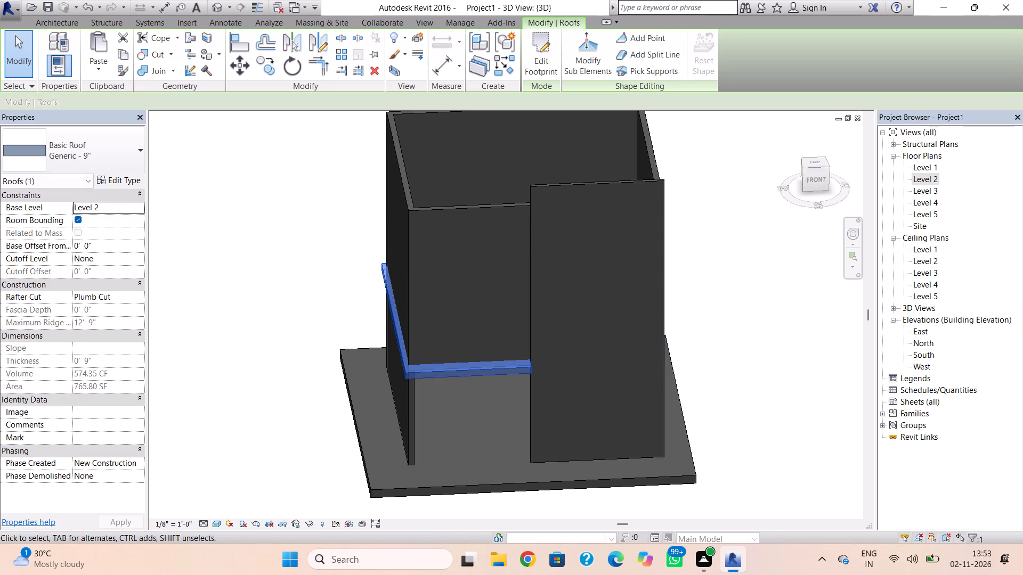
pyautogui.click(124, 60)
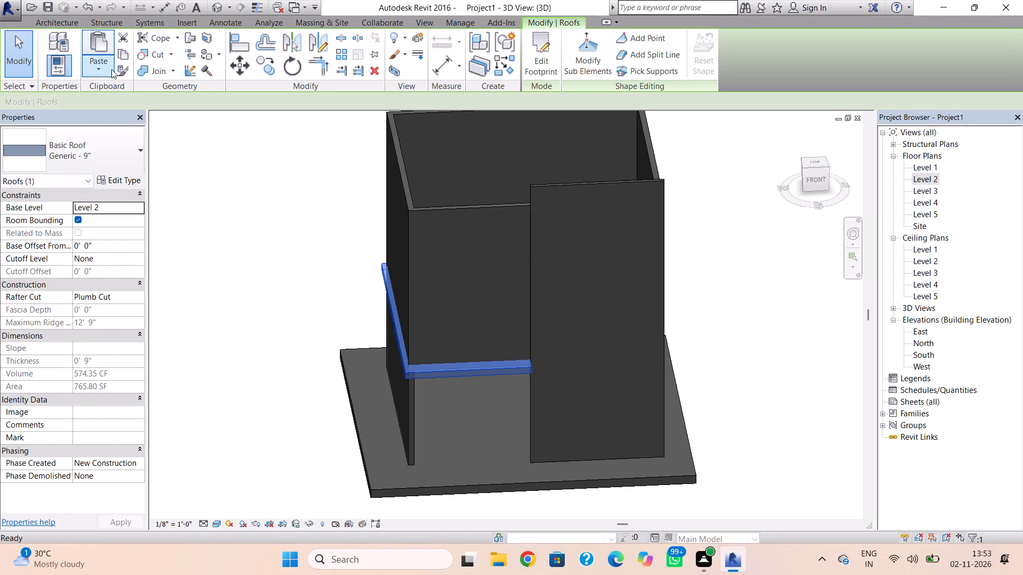
pyautogui.click(101, 72)
pyautogui.click(118, 126)
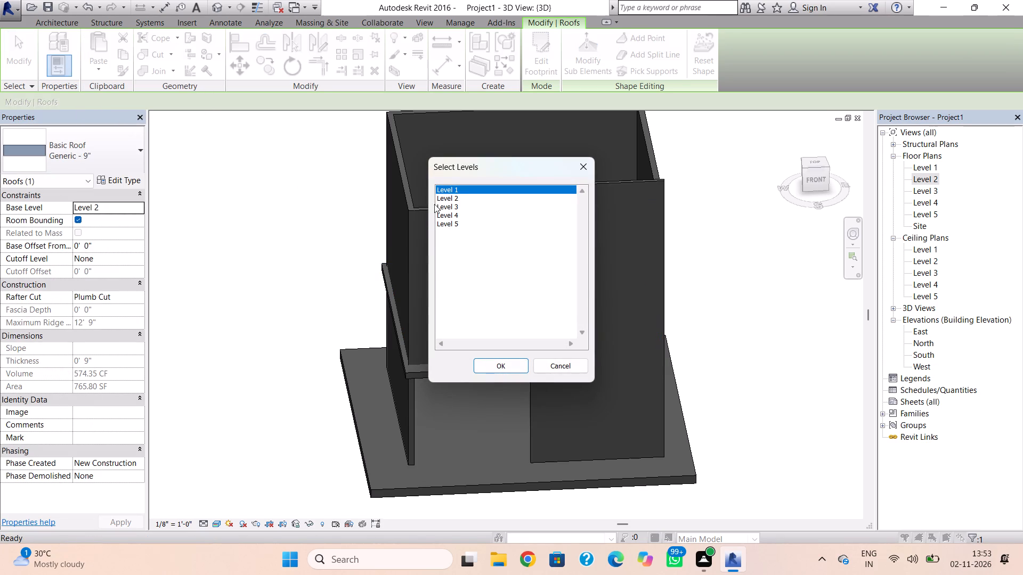
pyautogui.click(438, 201)
pyautogui.click(444, 210)
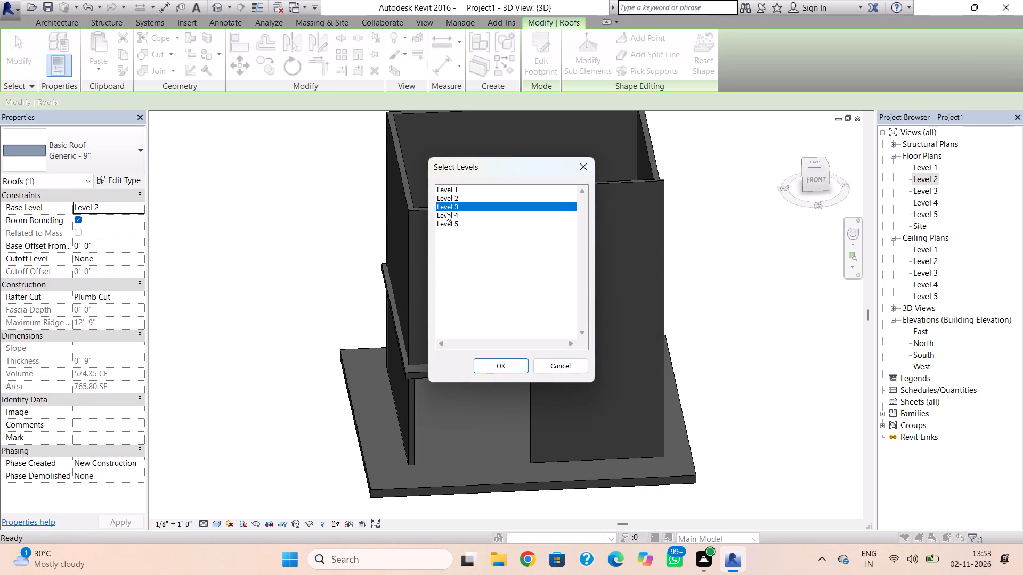
pyautogui.moveTo(448, 203); pyautogui.dragTo(453, 213)
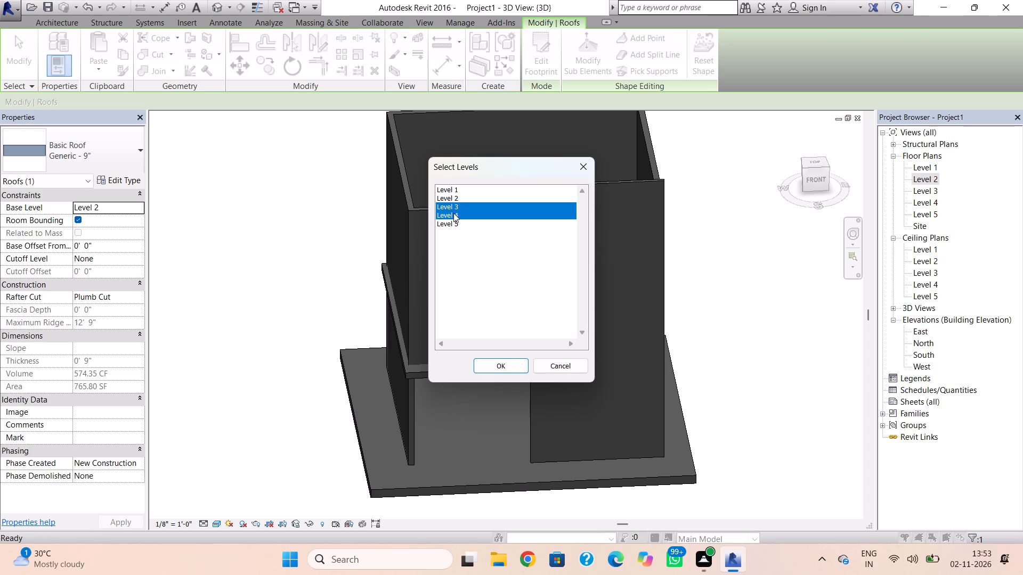
pyautogui.moveTo(453, 213); pyautogui.dragTo(453, 213)
pyautogui.click(513, 366)
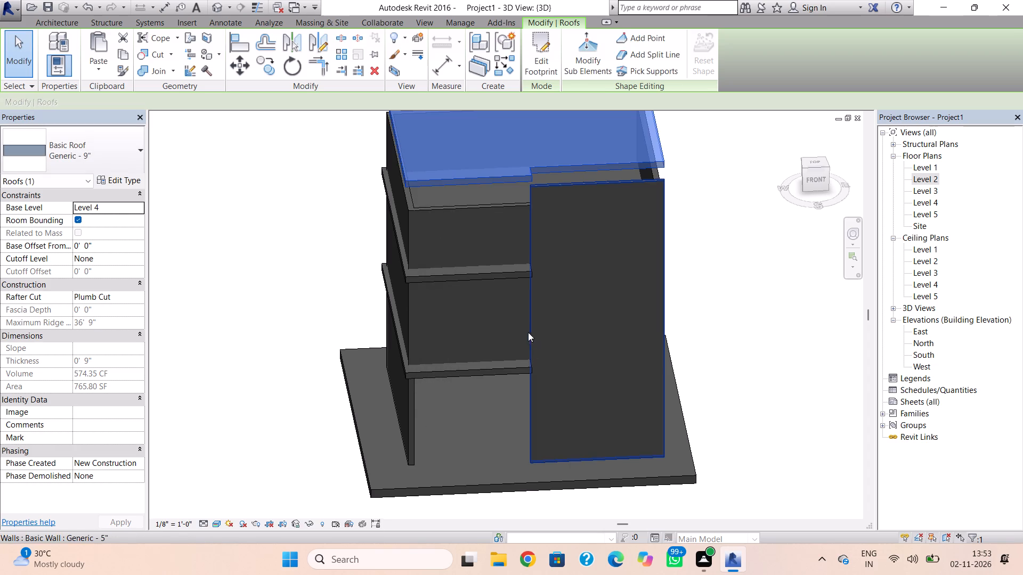
# Delete the roof copy at Level 4 above the walls.
pyautogui.keyDown('shift'); pyautogui.moveTo(522, 308); pyautogui.dragTo(527, 223, button='right'); pyautogui.keyUp('shift')
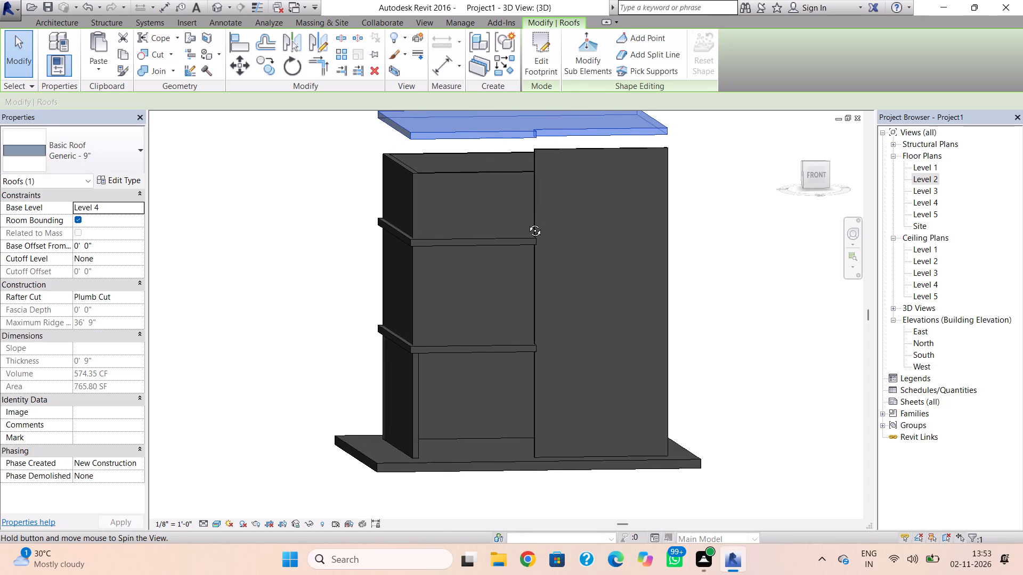
pyautogui.keyDown('shift'); pyautogui.moveTo(527, 223); pyautogui.dragTo(527, 223, button='right'); pyautogui.keyUp('shift')
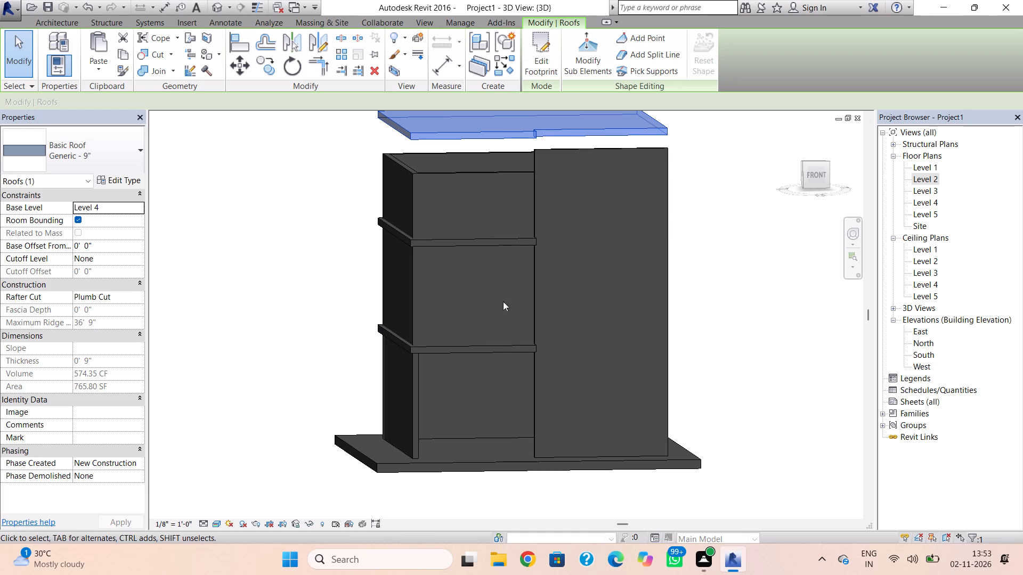
pyautogui.click(511, 136)
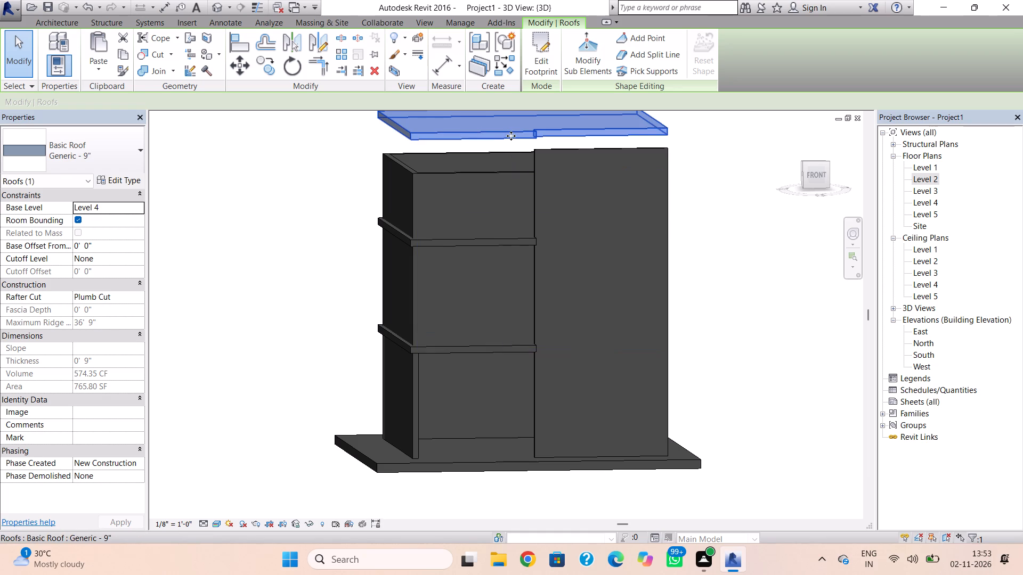
pyautogui.press('Delete')
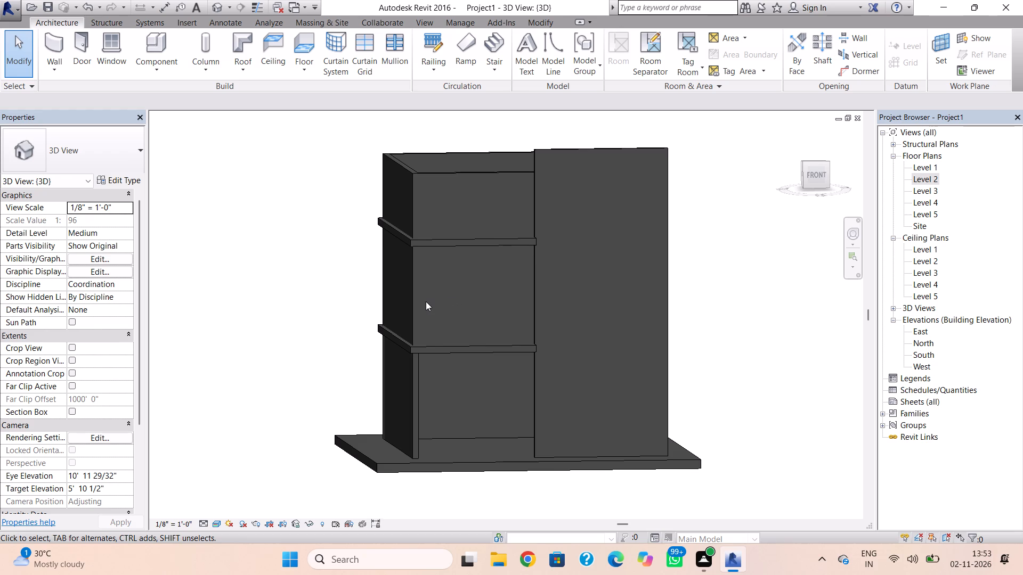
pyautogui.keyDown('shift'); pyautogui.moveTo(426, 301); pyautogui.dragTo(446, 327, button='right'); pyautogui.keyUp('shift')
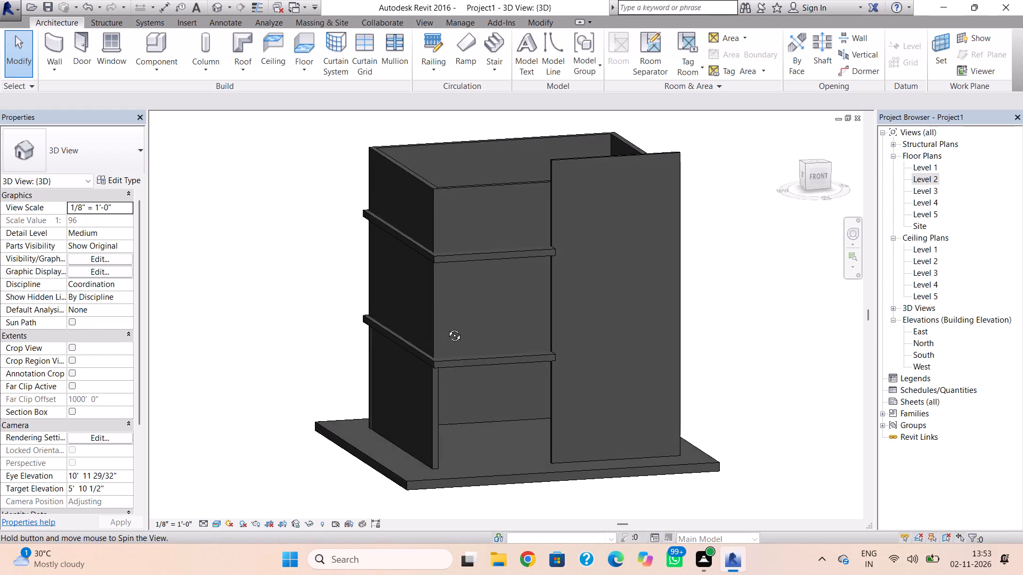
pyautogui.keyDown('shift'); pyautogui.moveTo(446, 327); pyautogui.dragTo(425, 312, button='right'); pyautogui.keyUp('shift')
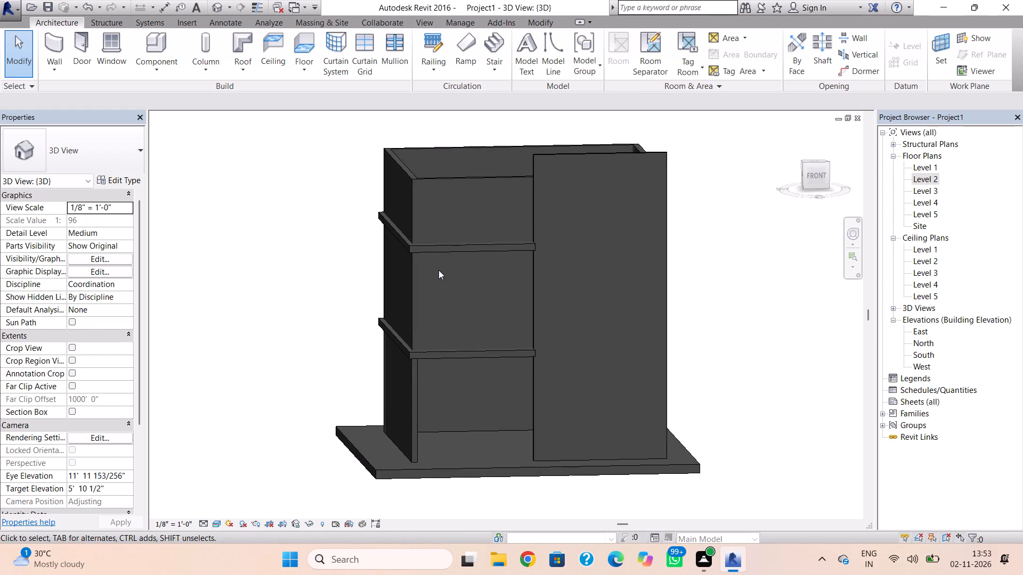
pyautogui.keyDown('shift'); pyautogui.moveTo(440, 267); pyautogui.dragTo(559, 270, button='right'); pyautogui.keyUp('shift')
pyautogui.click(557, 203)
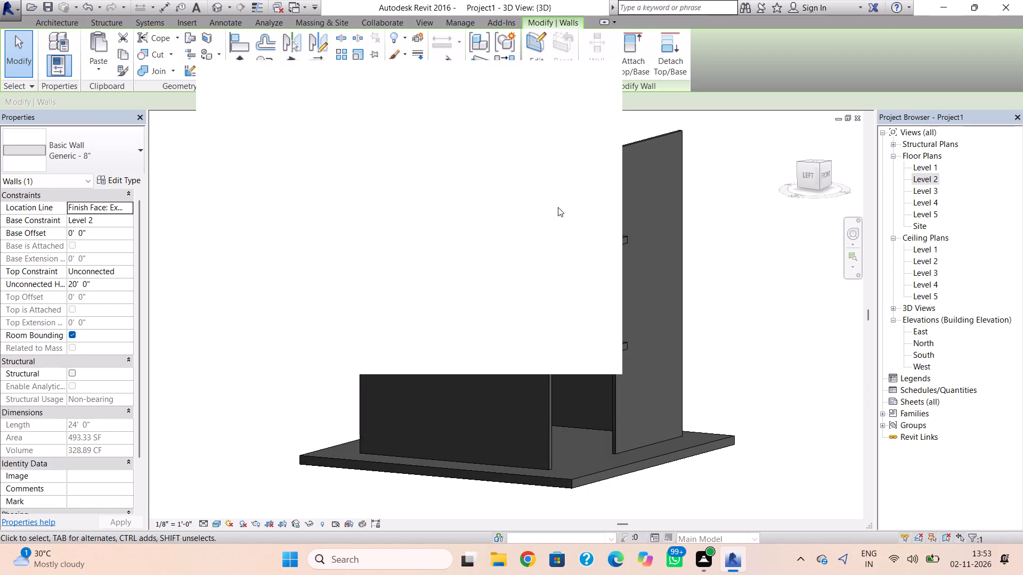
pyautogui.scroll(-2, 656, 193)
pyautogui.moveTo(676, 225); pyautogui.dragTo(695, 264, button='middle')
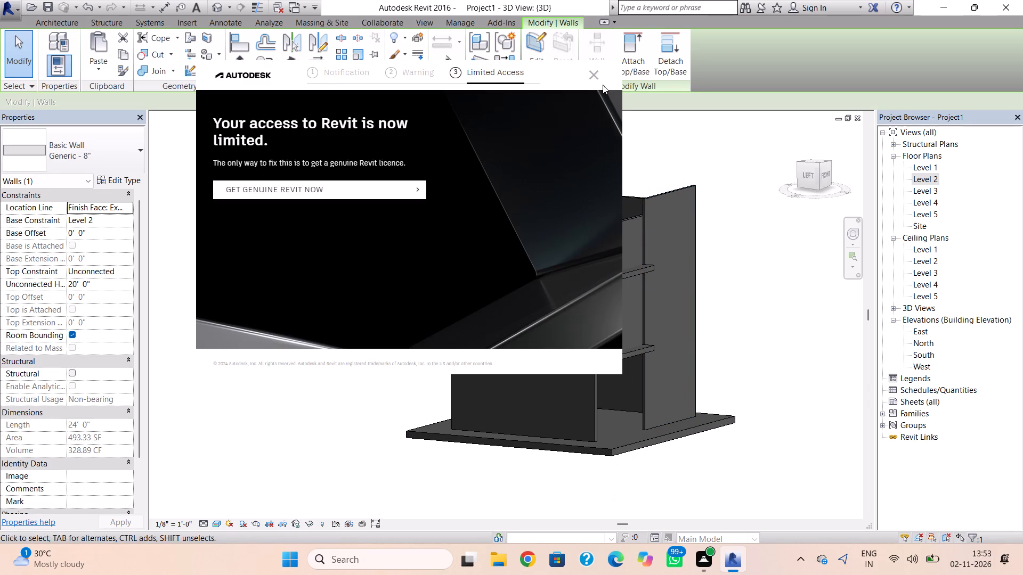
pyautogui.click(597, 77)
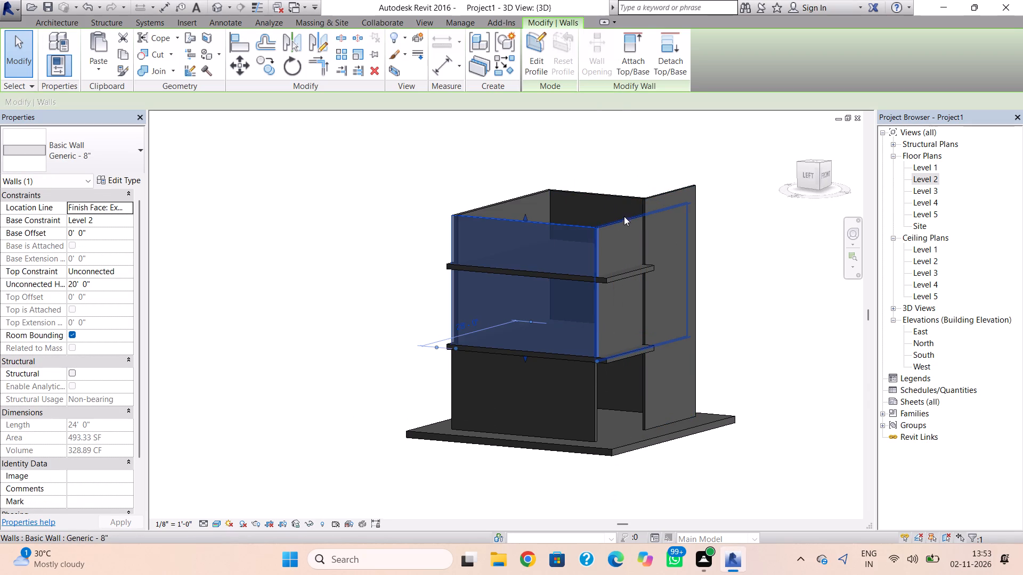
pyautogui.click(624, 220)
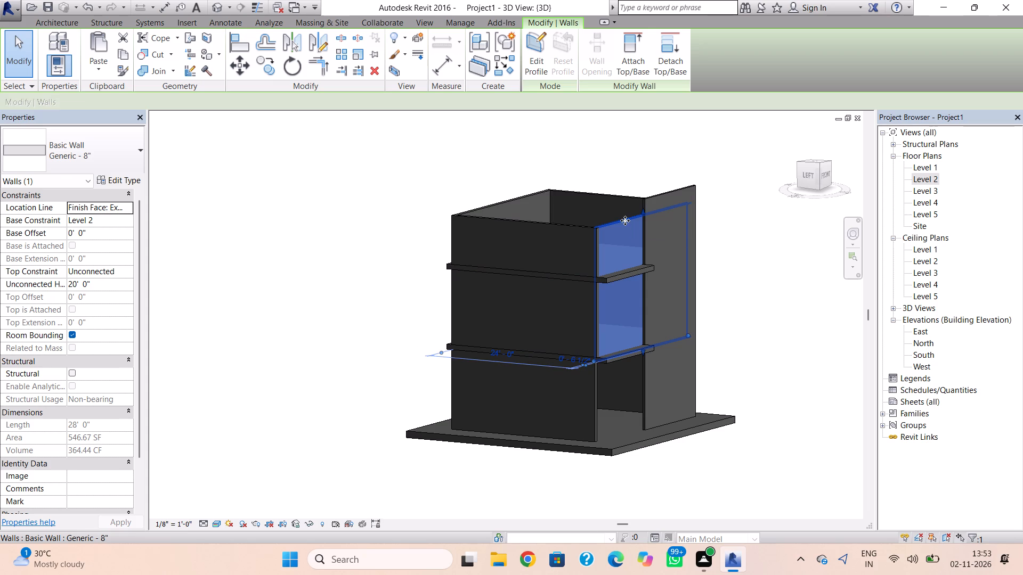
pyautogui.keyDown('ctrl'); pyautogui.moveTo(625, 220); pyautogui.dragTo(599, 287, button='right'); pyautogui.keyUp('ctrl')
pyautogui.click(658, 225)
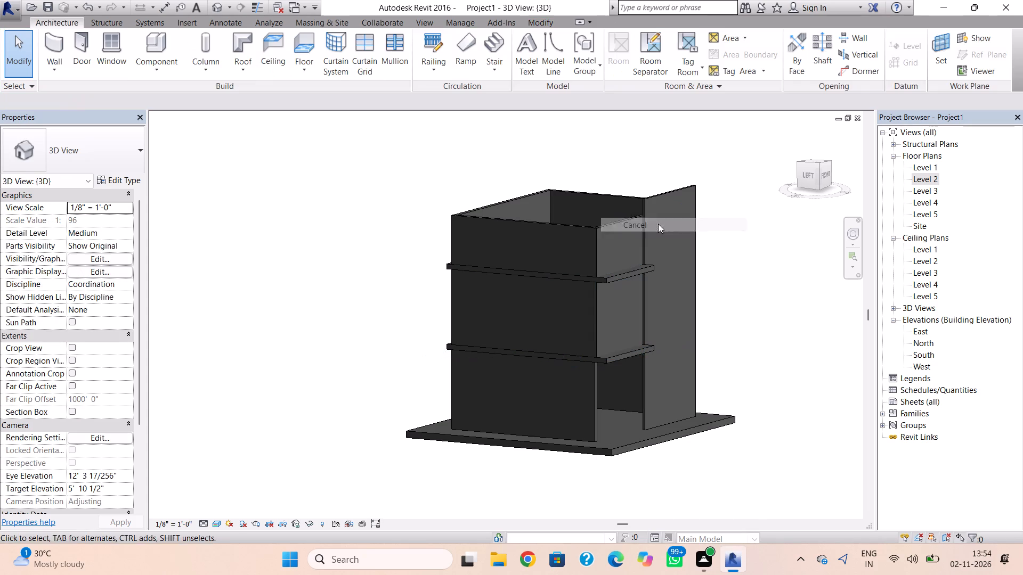
# Set the unconnected height of the four 8" walls based on Level 2 to 12'.
pyautogui.click(604, 223)
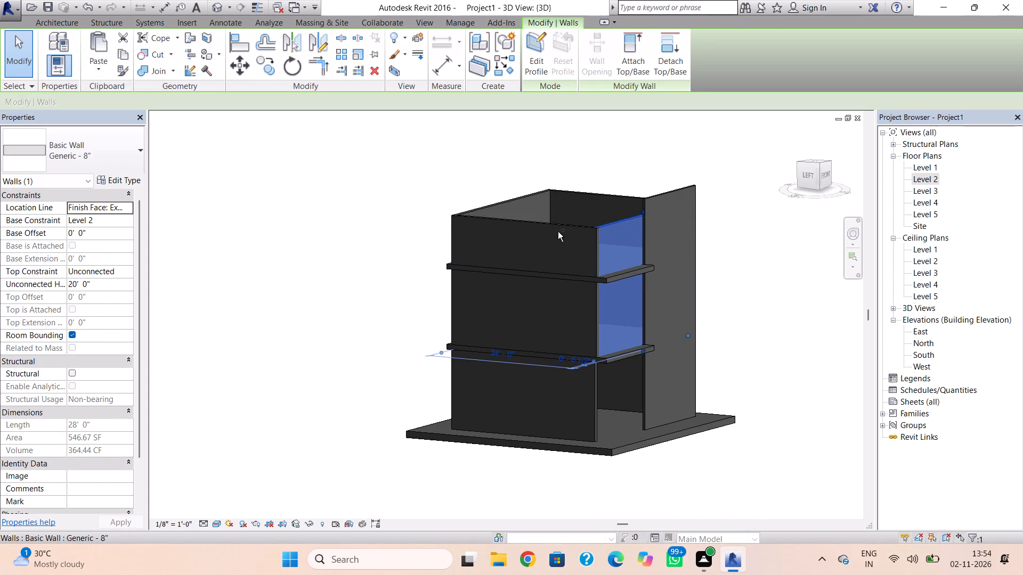
pyautogui.keyDown('ctrl'); pyautogui.click(558, 232); pyautogui.keyUp('ctrl')
pyautogui.keyDown('ctrl'); pyautogui.click(559, 227); pyautogui.keyUp('ctrl')
pyautogui.keyDown('ctrl'); pyautogui.click(530, 196); pyautogui.keyUp('ctrl')
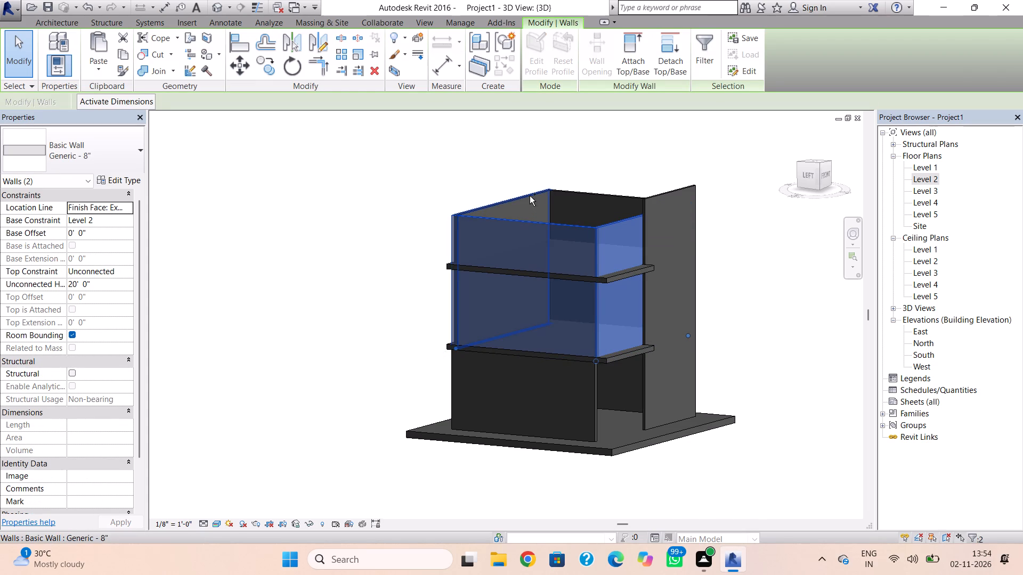
pyautogui.keyDown('ctrl'); pyautogui.click(570, 194); pyautogui.keyUp('ctrl')
pyautogui.keyDown('shift'); pyautogui.moveTo(600, 193); pyautogui.dragTo(589, 224, button='right'); pyautogui.keyUp('shift')
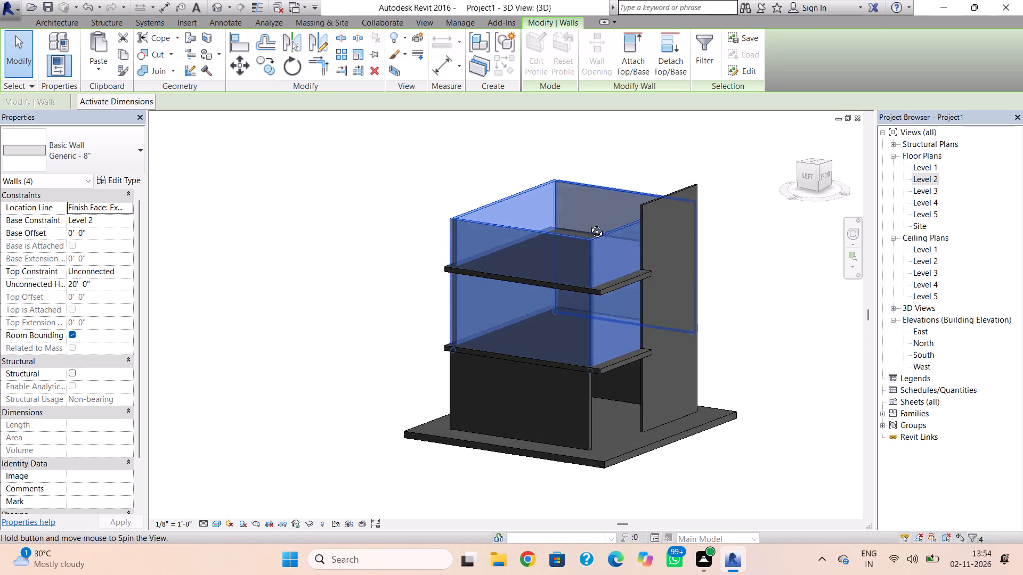
pyautogui.keyDown('shift'); pyautogui.moveTo(589, 224); pyautogui.dragTo(447, 277, button='right'); pyautogui.keyUp('shift')
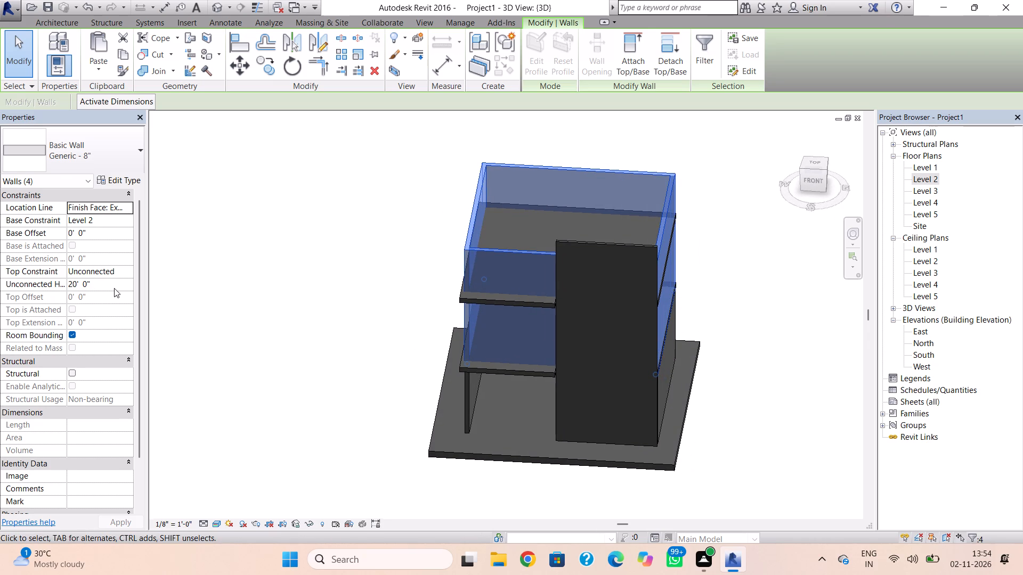
pyautogui.click(114, 288)
pyautogui.press('1')
pyautogui.press('2')
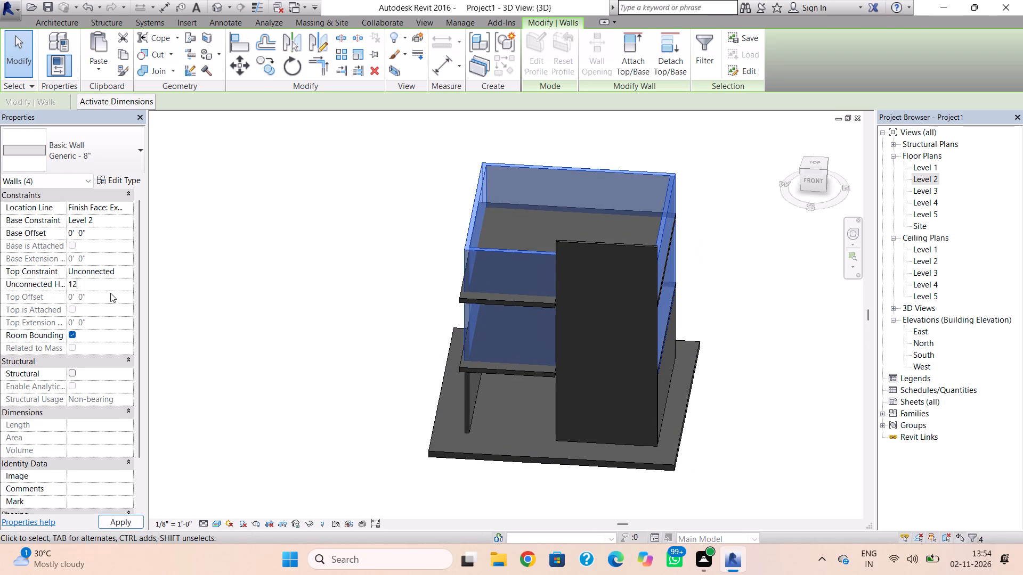
pyautogui.press("'")
pyautogui.press('Return')
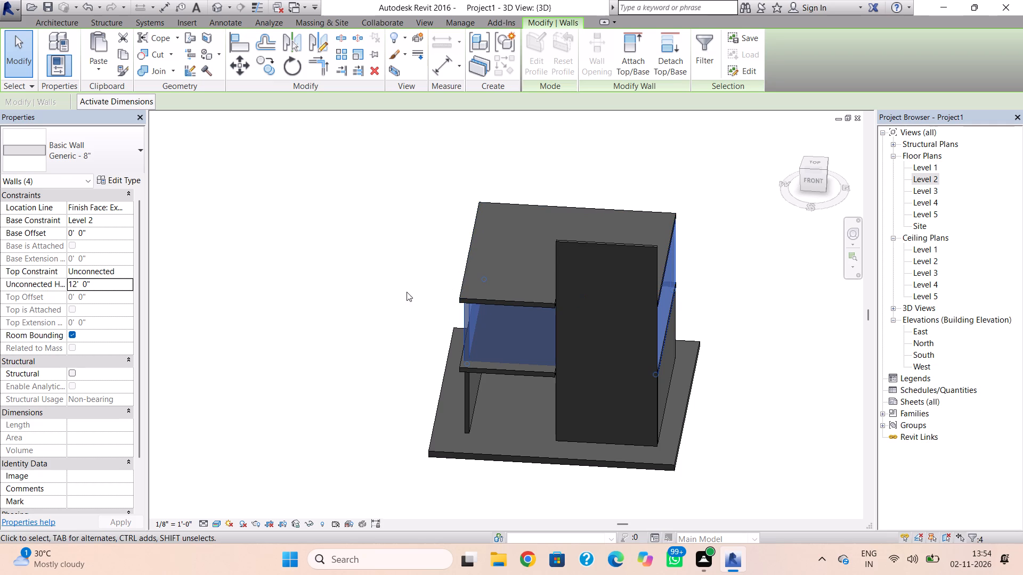
# Copy the four Level 2 walls and paste them aligned to Level 3.
pyautogui.click(130, 57)
pyautogui.click(110, 77)
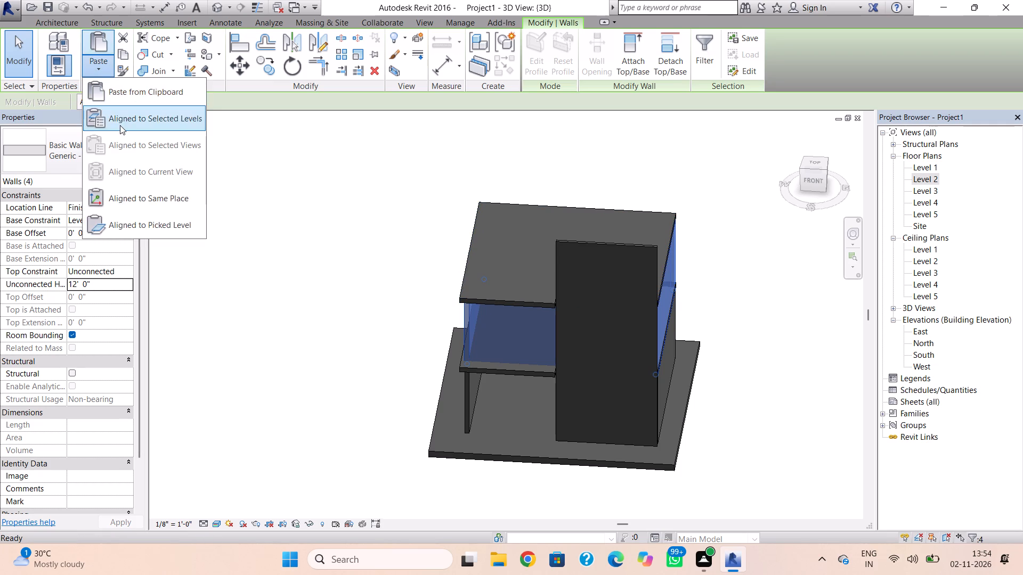
pyautogui.click(120, 125)
pyautogui.click(458, 208)
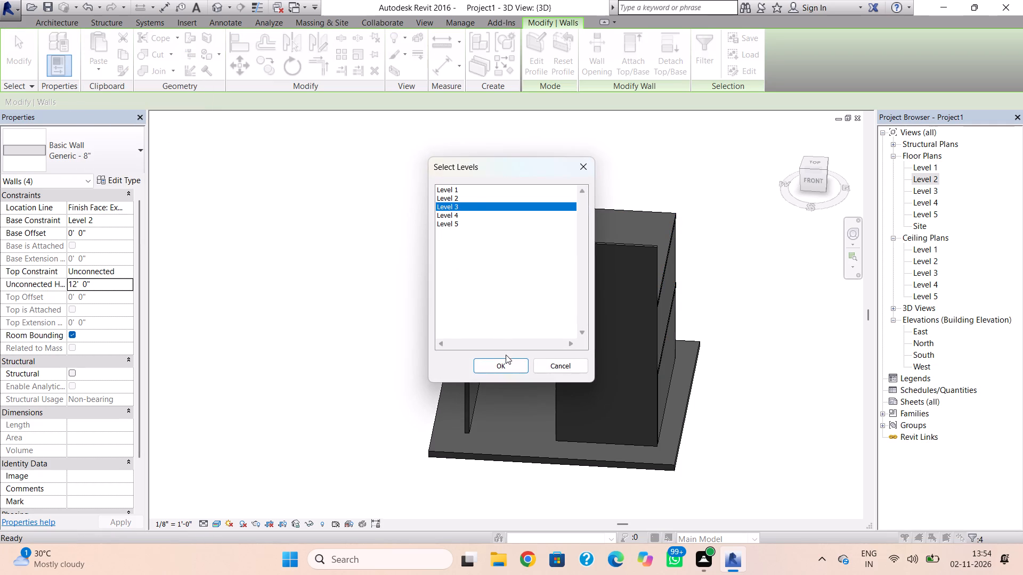
pyautogui.click(504, 364)
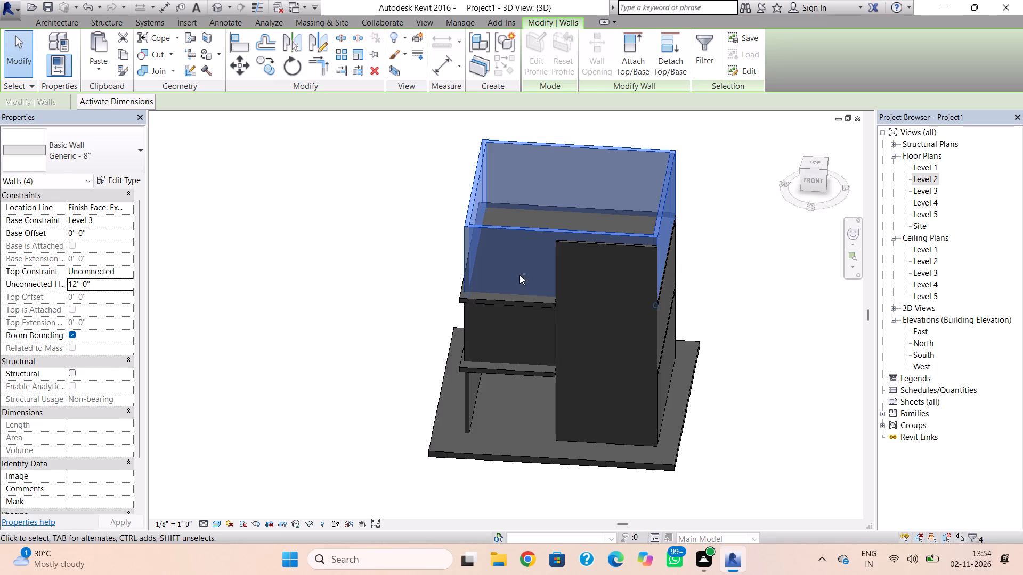
# Copy the extended Level 3 roof slab and paste it aligned to Level 4.
pyautogui.keyDown('shift'); pyautogui.moveTo(519, 275); pyautogui.dragTo(556, 199, button='right'); pyautogui.keyUp('shift')
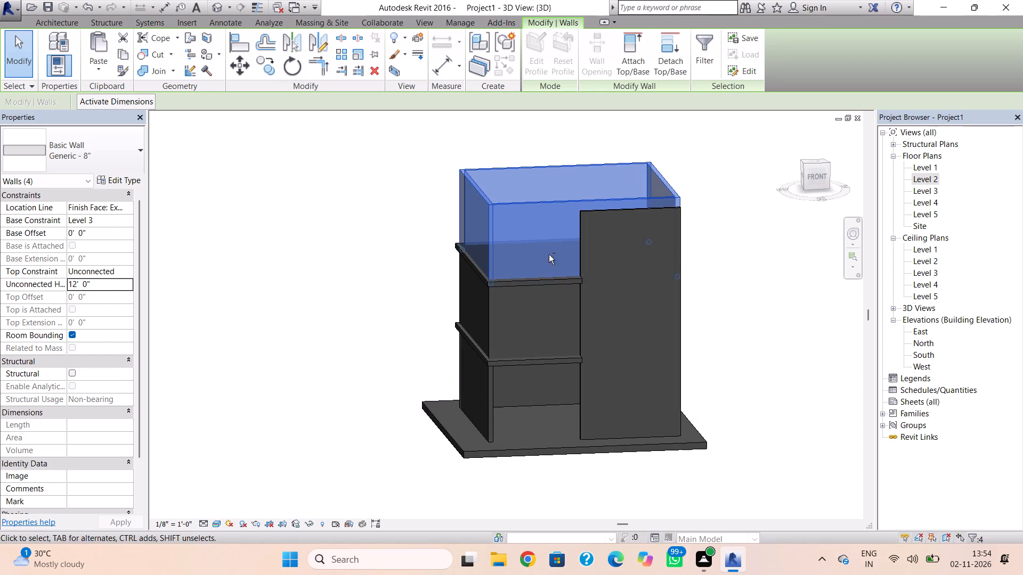
pyautogui.click(521, 289)
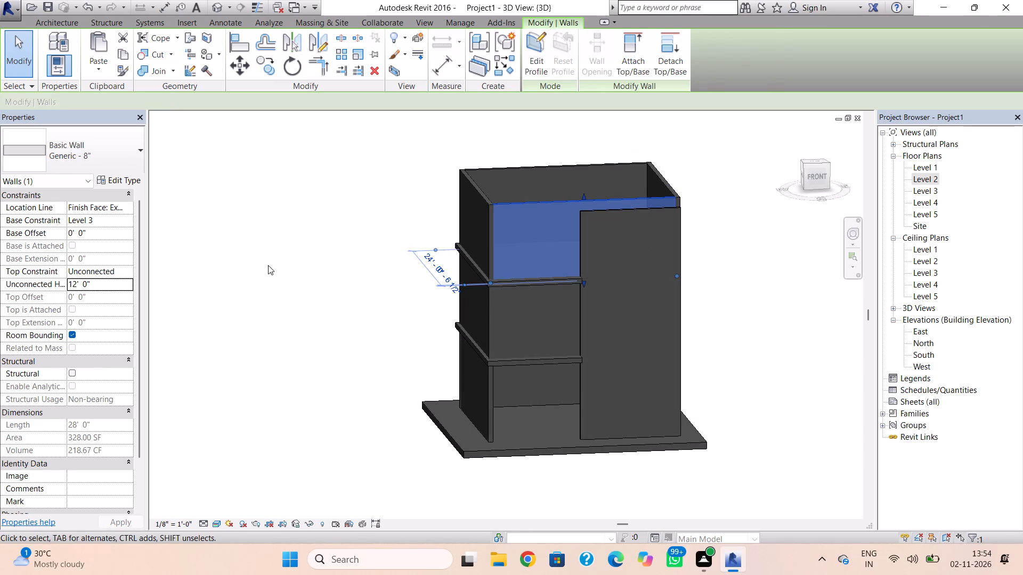
pyautogui.press('Escape')
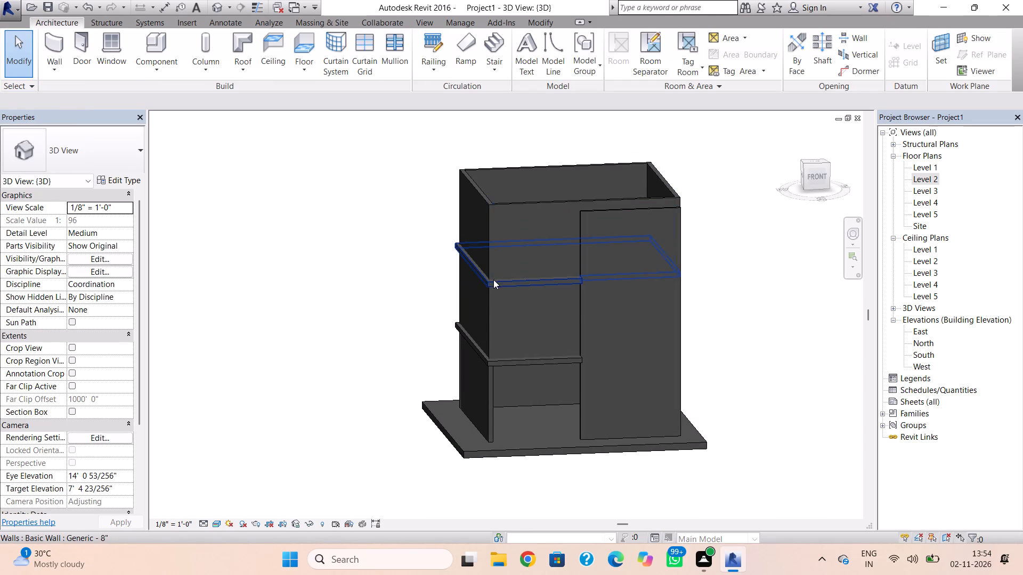
pyautogui.click(493, 282)
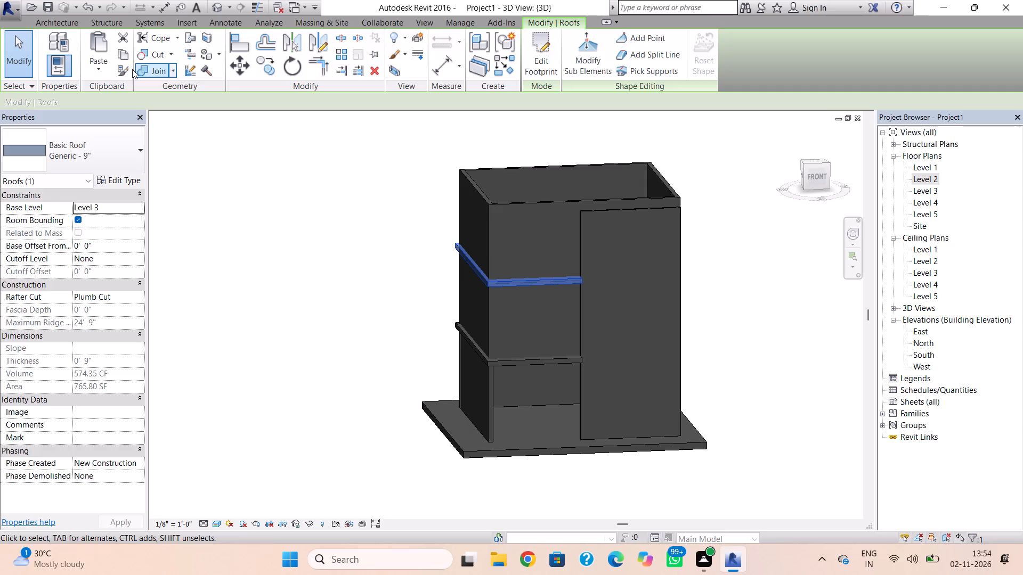
pyautogui.click(128, 59)
pyautogui.click(104, 68)
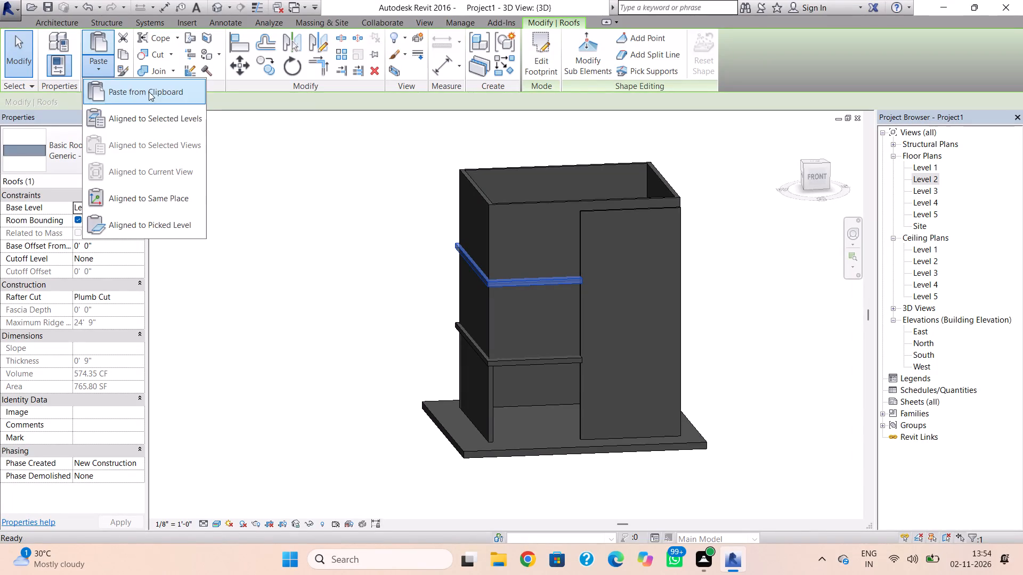
pyautogui.click(184, 118)
pyautogui.click(447, 212)
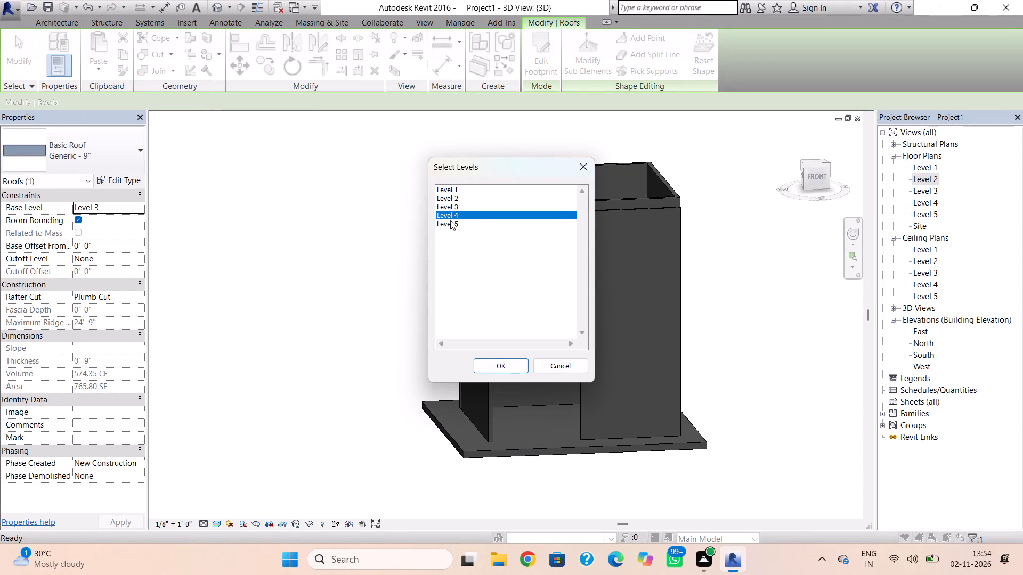
pyautogui.click(501, 366)
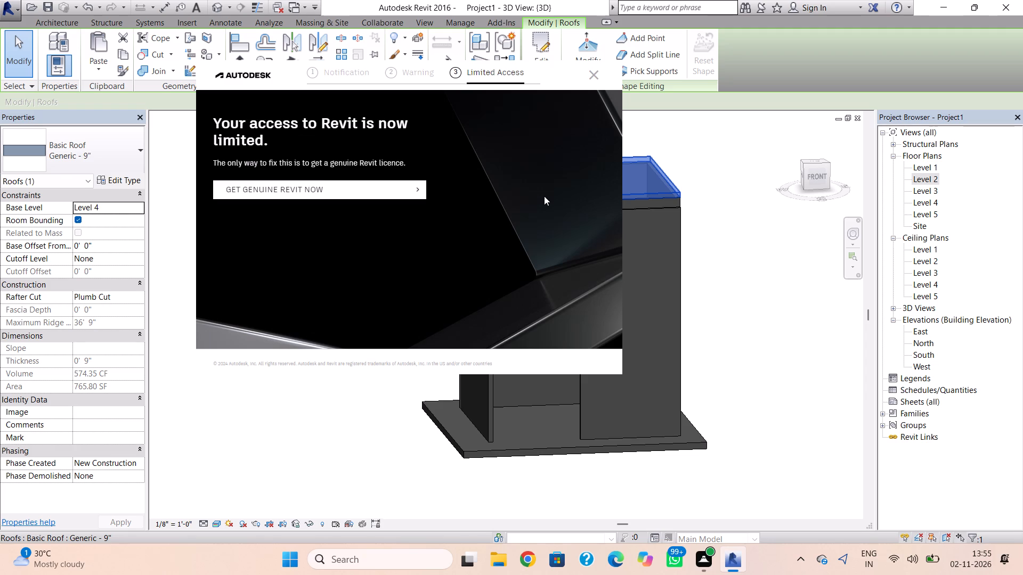
pyautogui.click(590, 75)
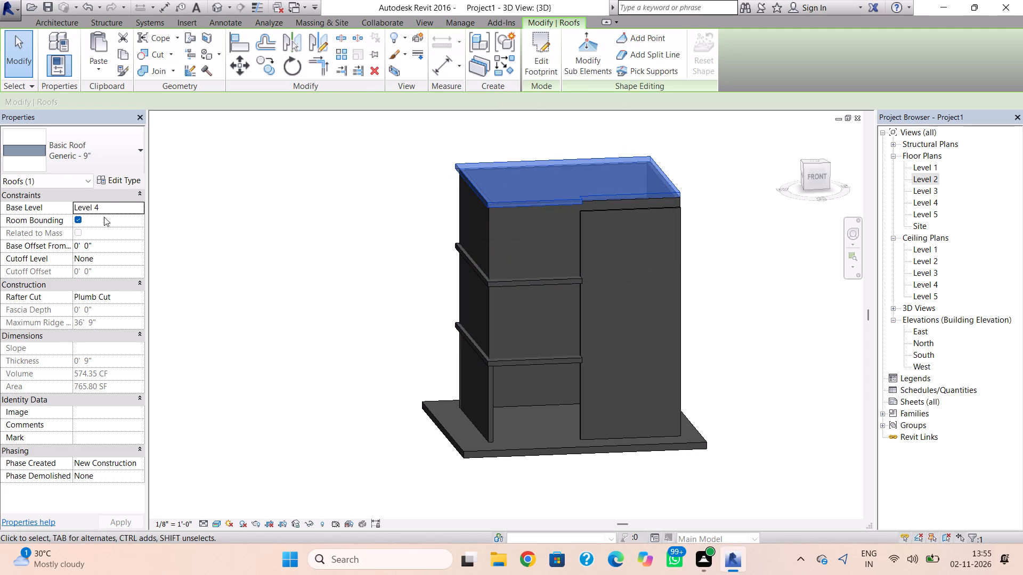
# Copy the extended Level 4 roof slab and paste it aligned to Level 5.
pyautogui.click(126, 54)
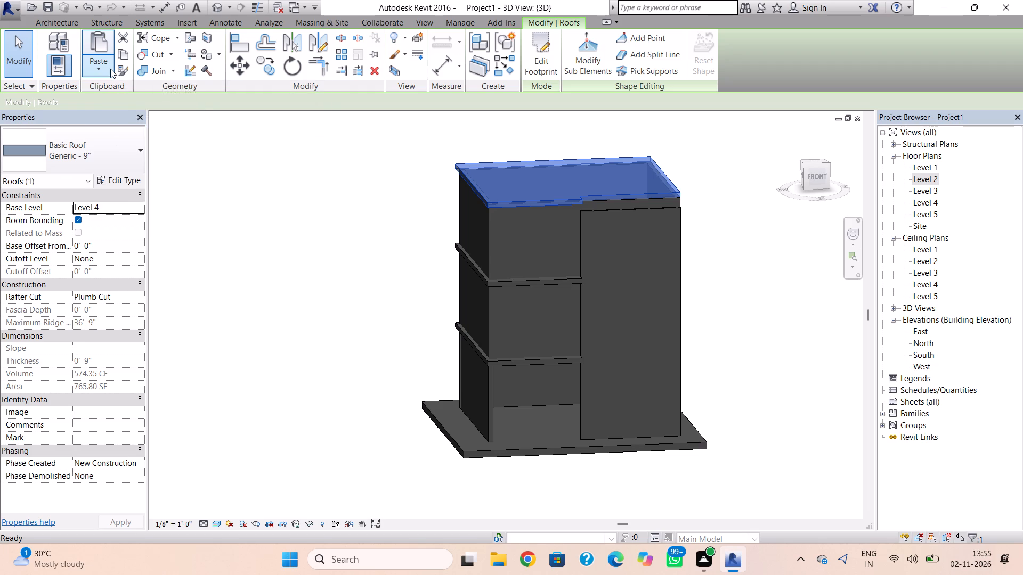
pyautogui.click(110, 69)
pyautogui.click(153, 120)
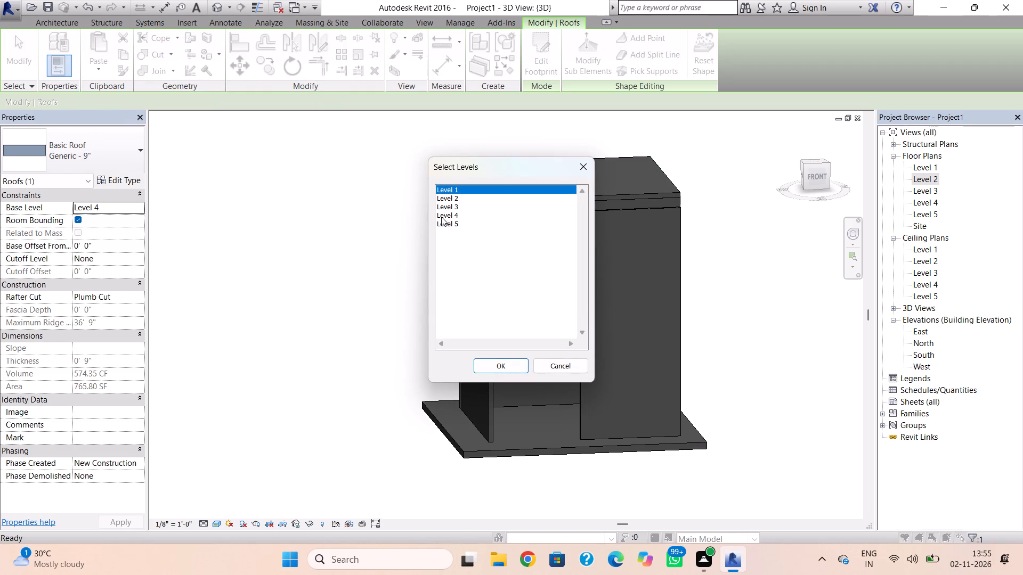
pyautogui.click(445, 223)
pyautogui.click(496, 366)
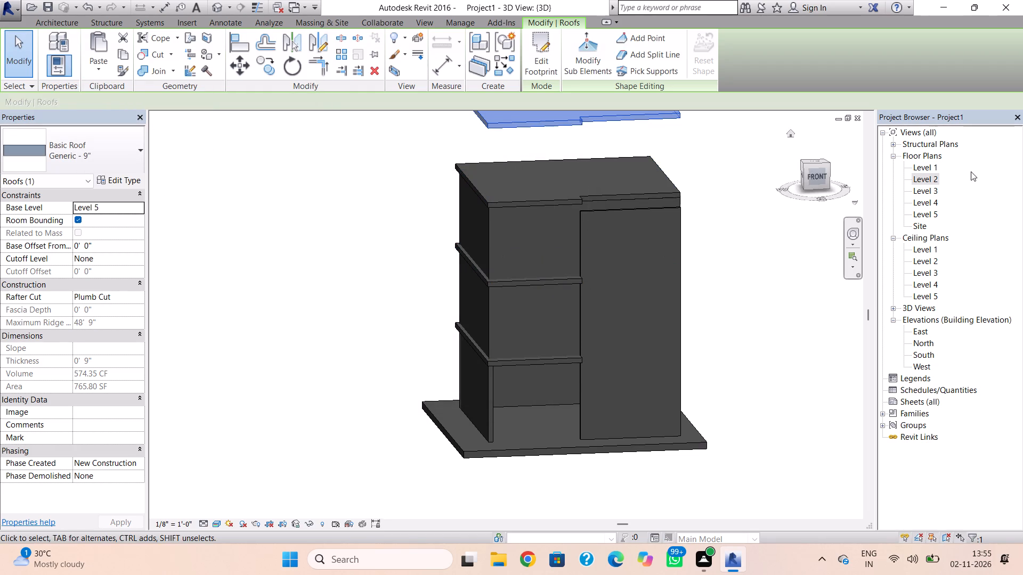
# Copy the four 8" walls on Level 2 and paste them aligned to Level 4.
pyautogui.doubleClick(921, 184)
pyautogui.scroll(-5, 533, 245)
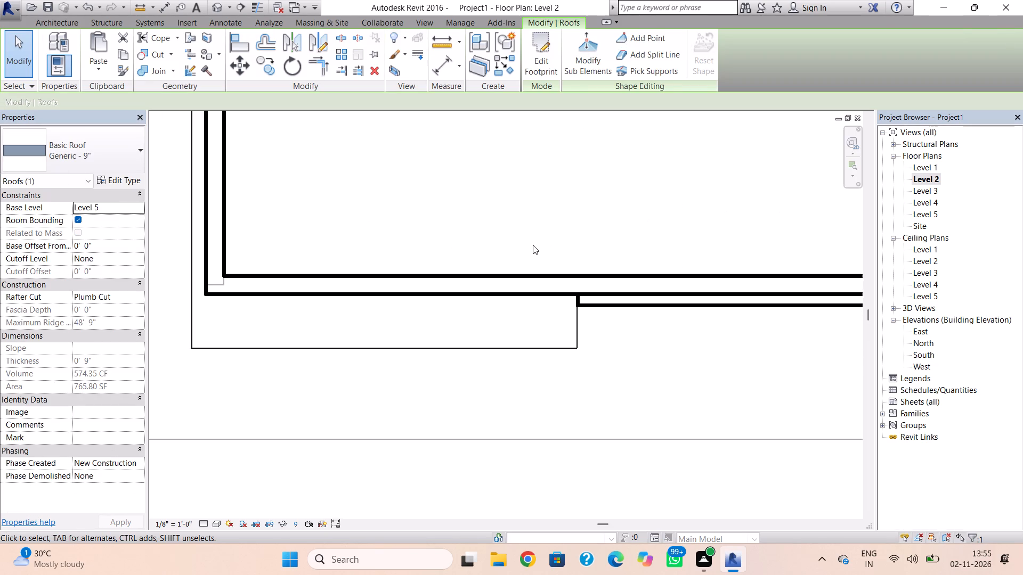
pyautogui.scroll(-3, 533, 244)
pyautogui.click(531, 262)
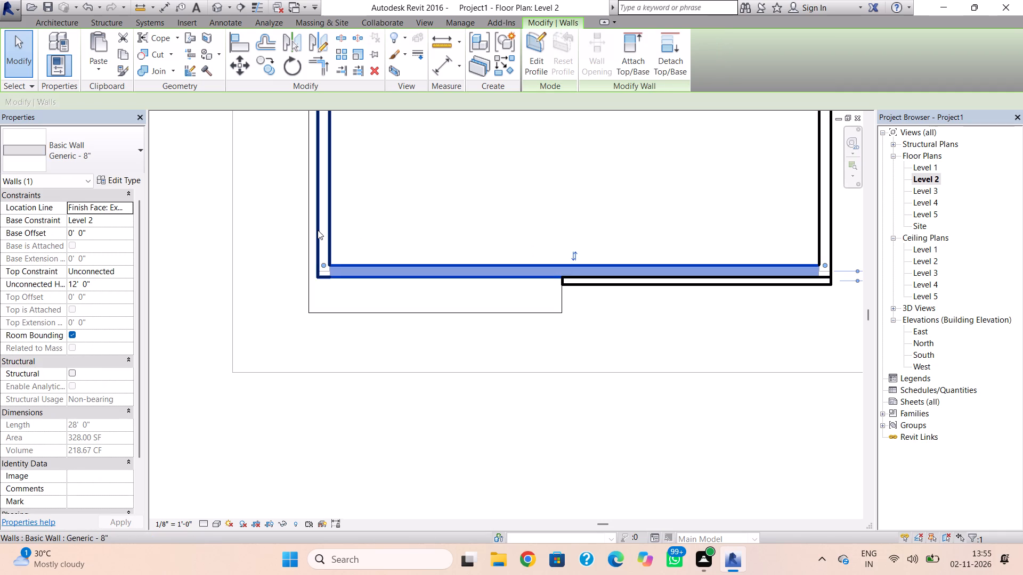
pyautogui.keyDown('ctrl'); pyautogui.click(318, 228); pyautogui.keyUp('ctrl')
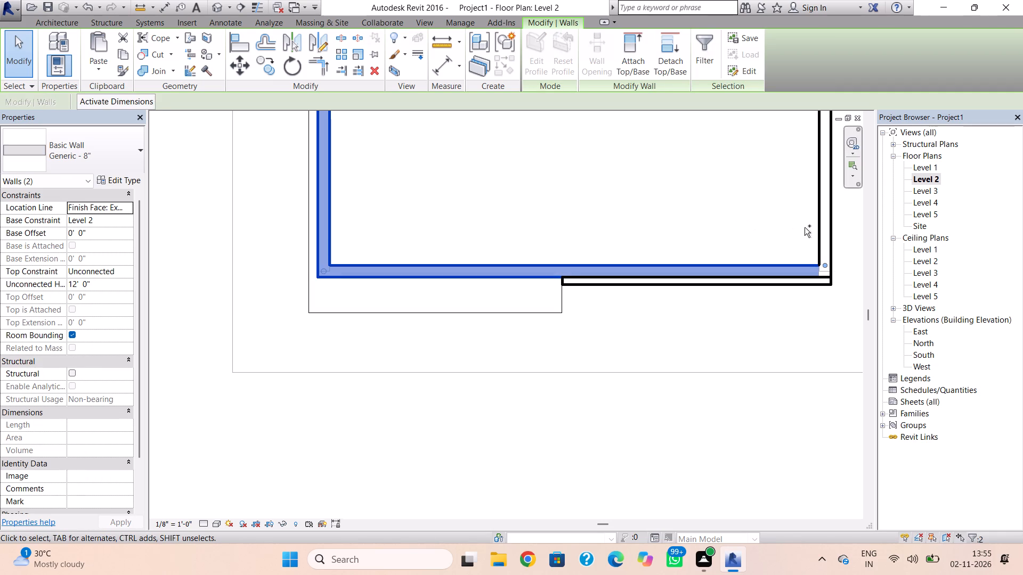
pyautogui.keyDown('ctrl'); pyautogui.click(821, 227); pyautogui.keyUp('ctrl')
pyautogui.scroll(-3, 523, 144)
pyautogui.moveTo(520, 146); pyautogui.dragTo(513, 295, button='middle')
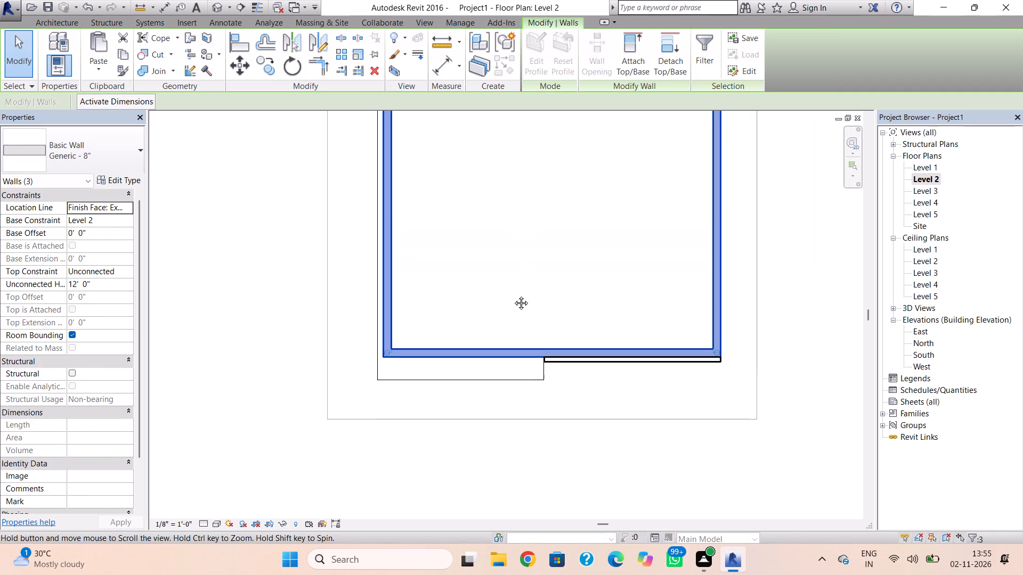
pyautogui.moveTo(513, 295); pyautogui.dragTo(506, 336, button='middle')
pyautogui.keyDown('ctrl'); pyautogui.click(509, 142); pyautogui.keyUp('ctrl')
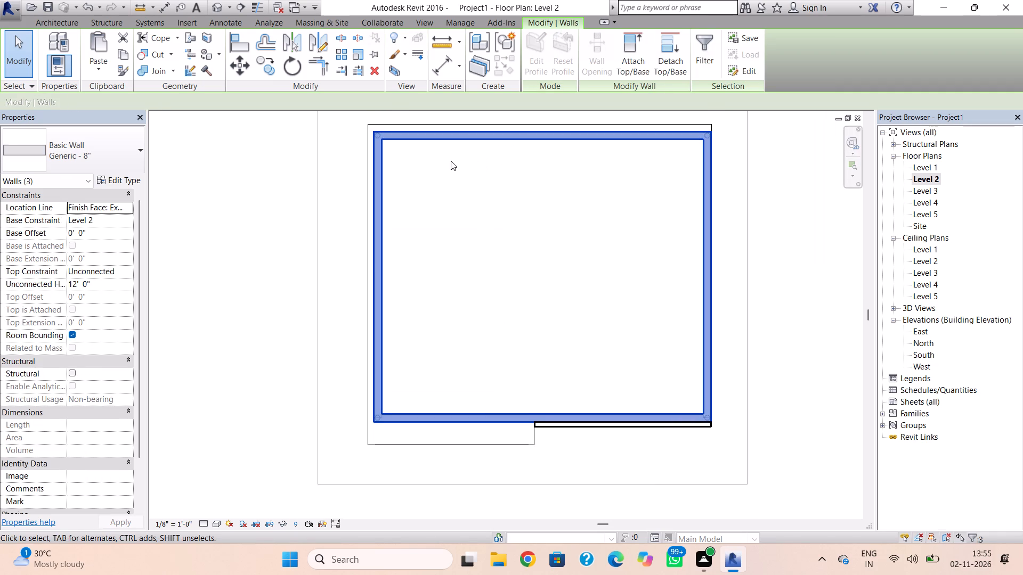
pyautogui.click(129, 56)
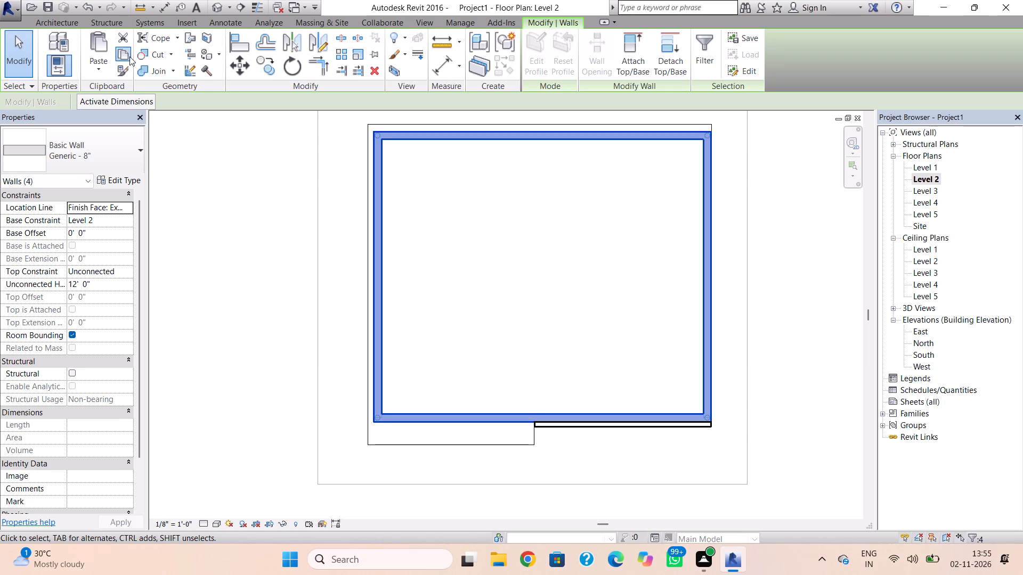
pyautogui.click(109, 74)
pyautogui.click(120, 117)
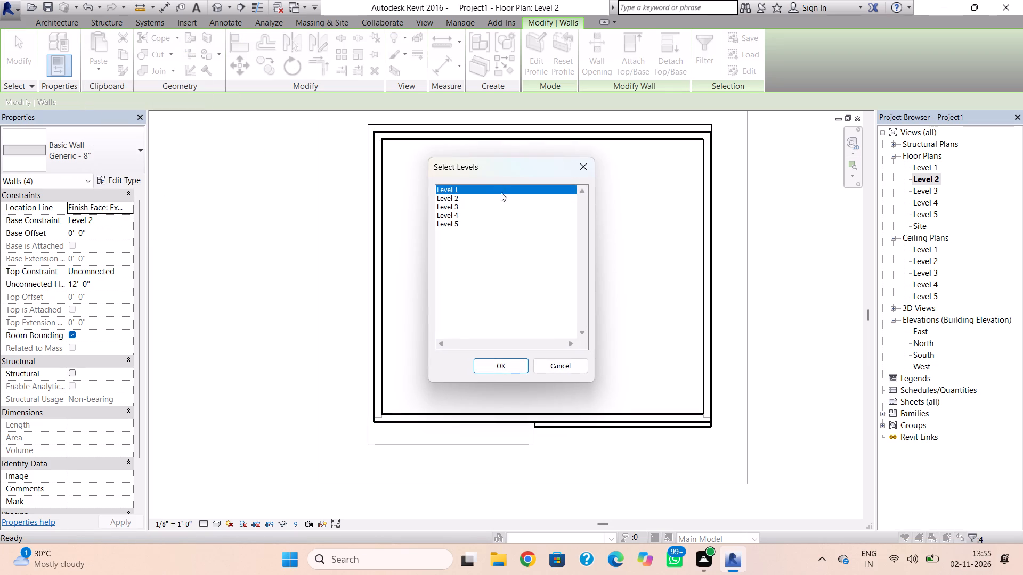
pyautogui.click(496, 216)
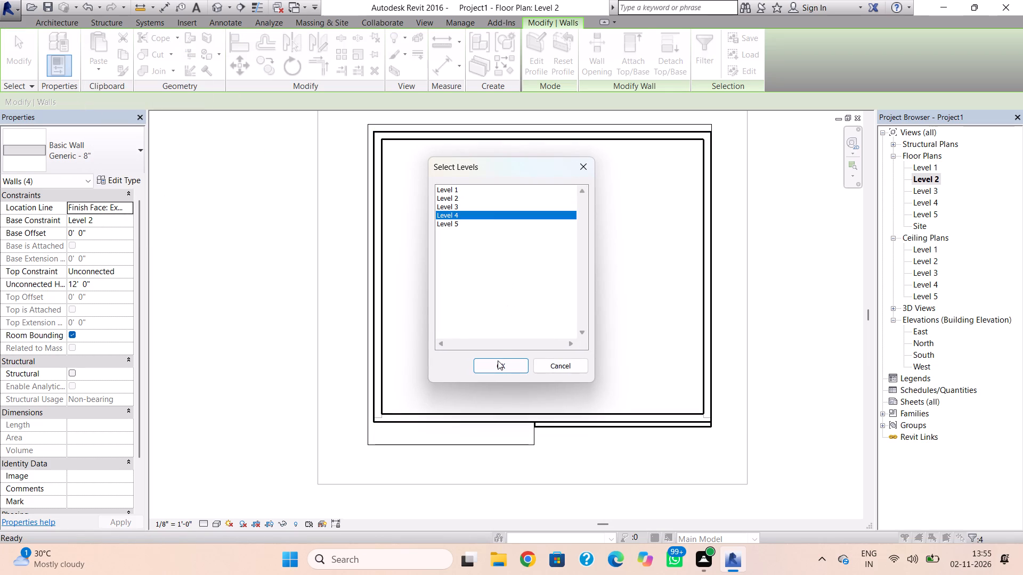
pyautogui.click(498, 360)
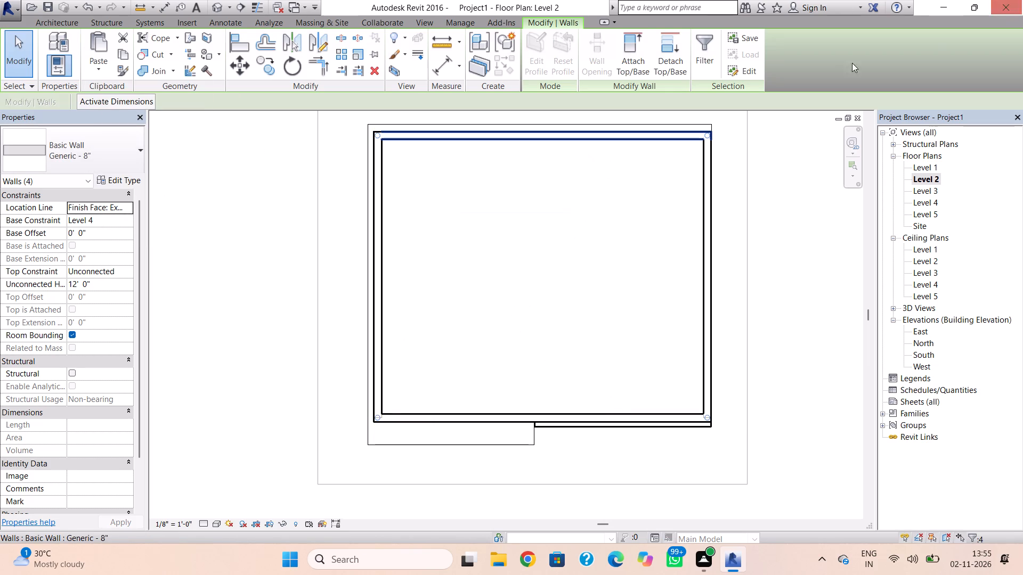
# In the 3D view, stretch the top of the tall 5" front wall up to the Level 5 roof slab.
pyautogui.click(220, 9)
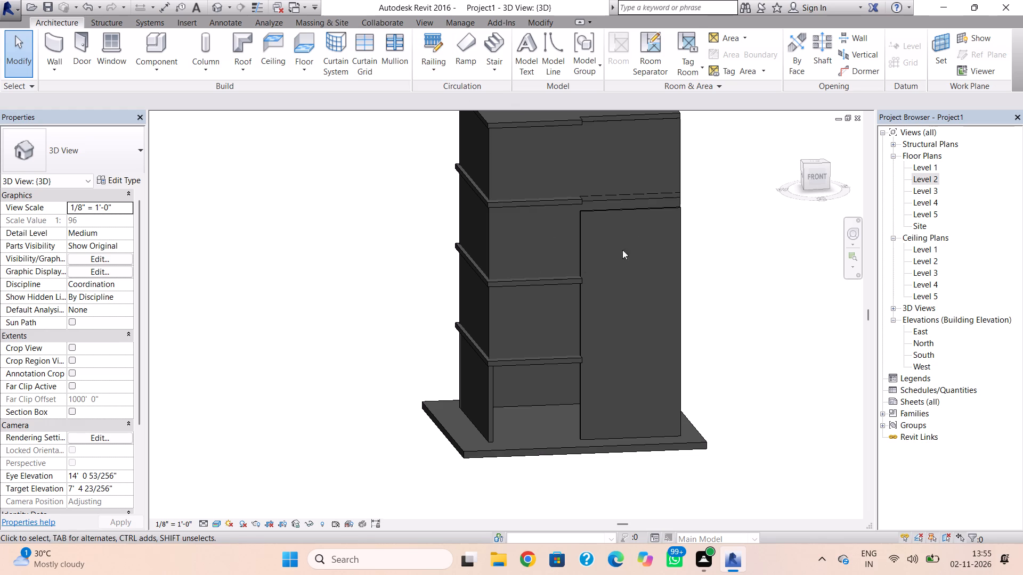
pyautogui.click(637, 209)
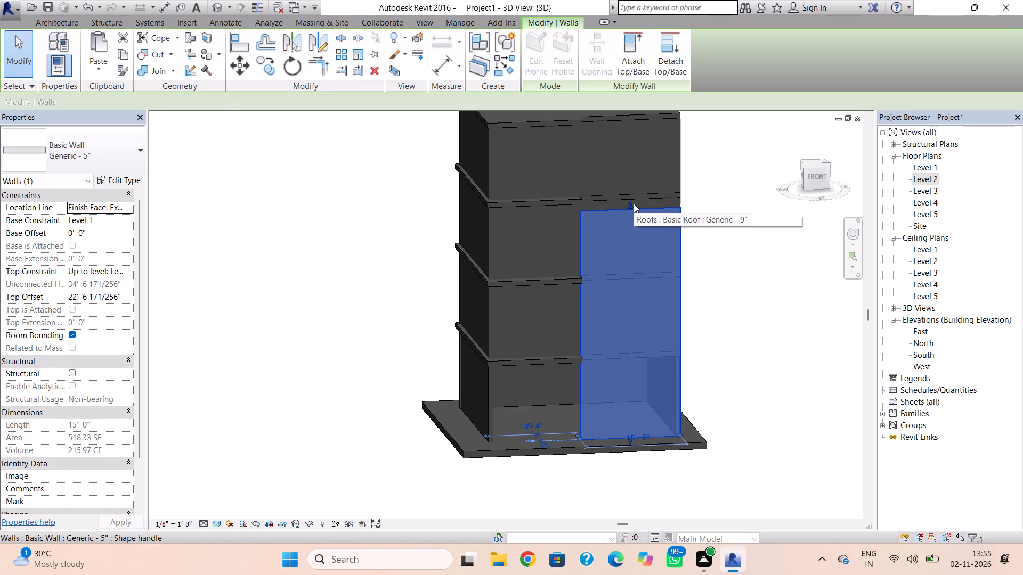
pyautogui.moveTo(634, 203); pyautogui.dragTo(624, 153)
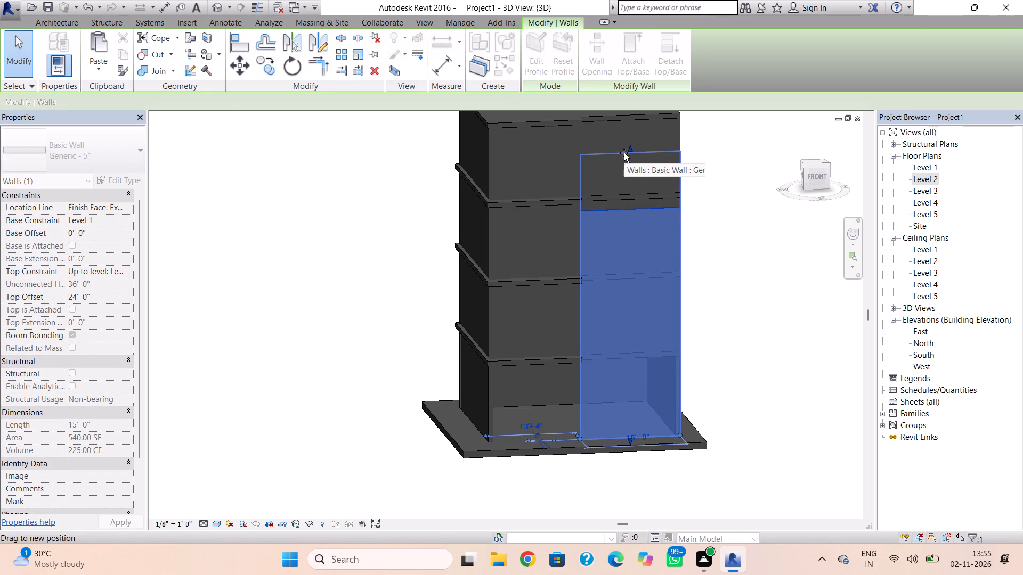
pyautogui.moveTo(624, 153); pyautogui.dragTo(622, 124)
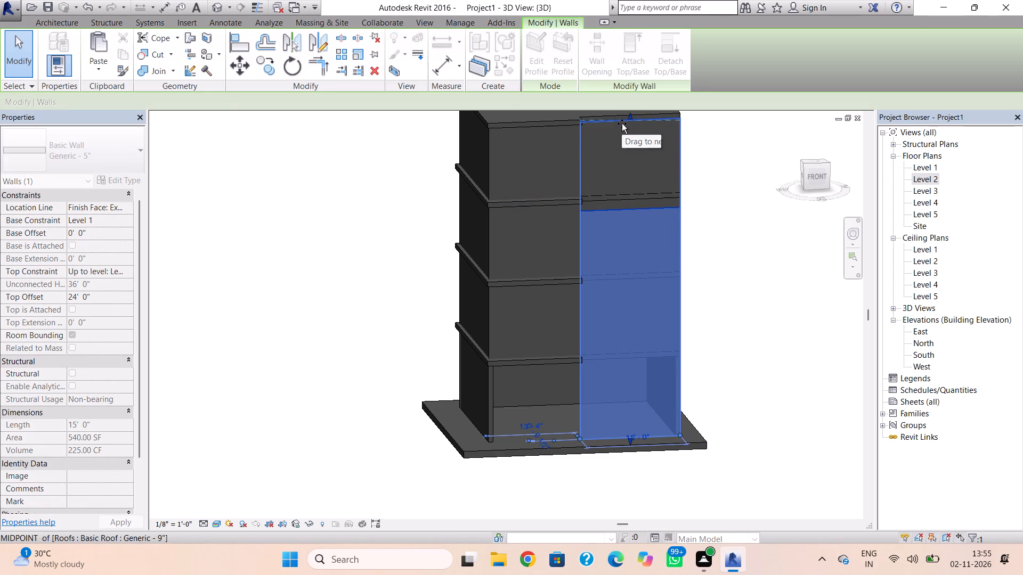
pyautogui.moveTo(622, 124); pyautogui.dragTo(623, 110)
pyautogui.click(740, 173)
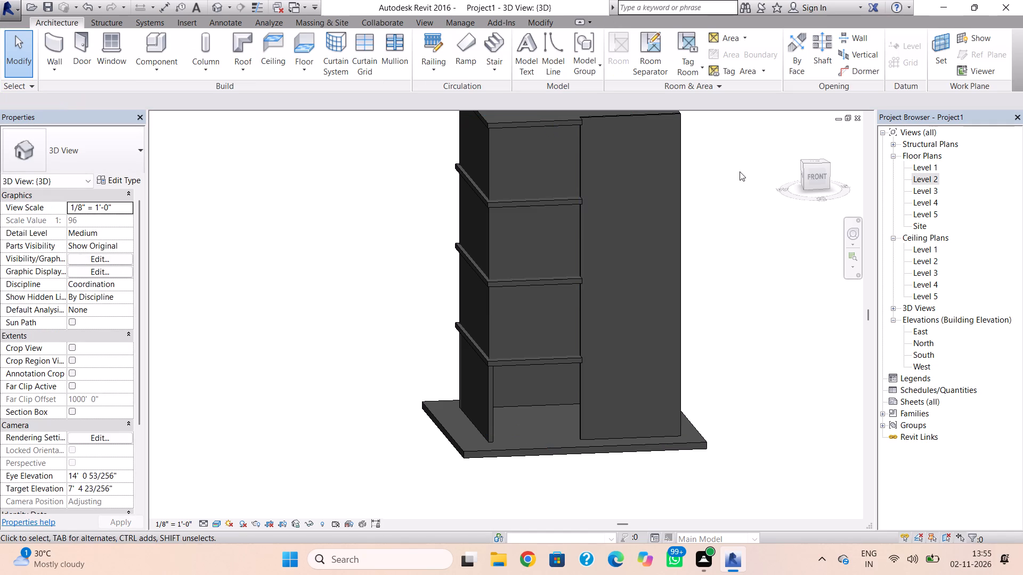
# Delete the 8" front wall based on Level 2, working in the Level 2 floor plan.
pyautogui.keyDown('shift'); pyautogui.moveTo(740, 171); pyautogui.dragTo(604, 277, button='right'); pyautogui.keyUp('shift')
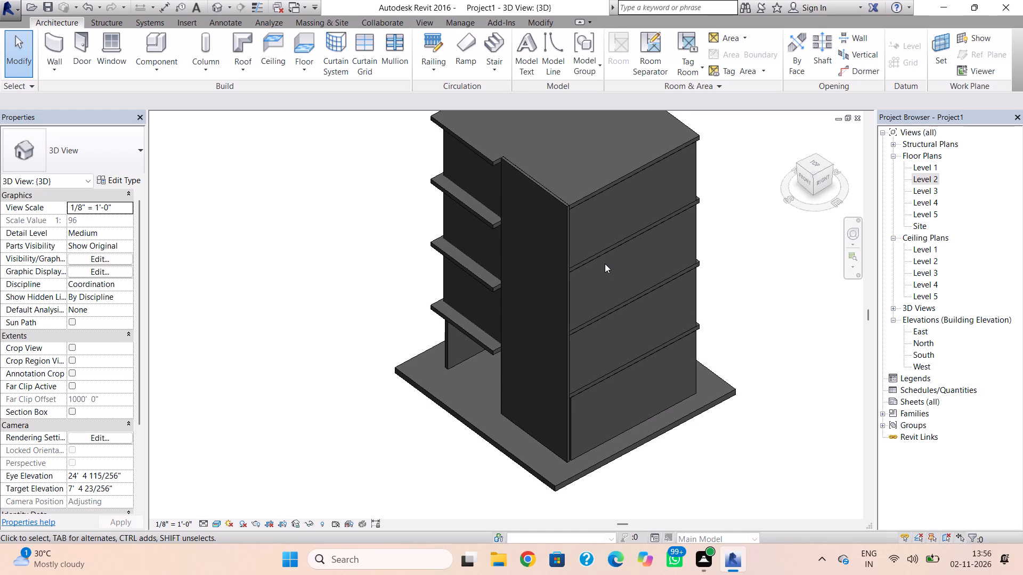
pyautogui.keyDown('shift'); pyautogui.moveTo(608, 260); pyautogui.dragTo(861, 178, button='right'); pyautogui.keyUp('shift')
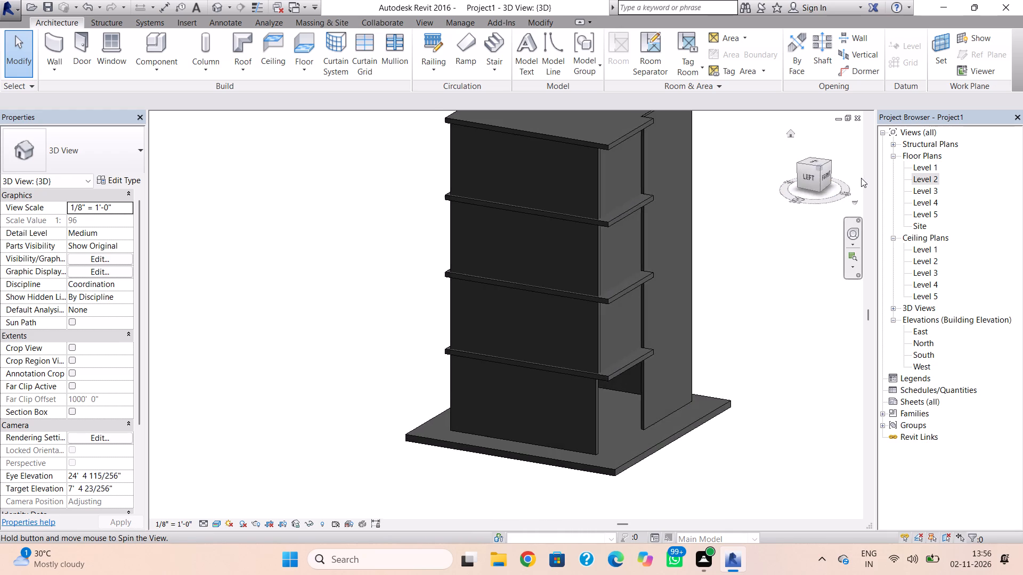
pyautogui.keyDown('shift'); pyautogui.moveTo(861, 178); pyautogui.dragTo(864, 186, button='right'); pyautogui.keyUp('shift')
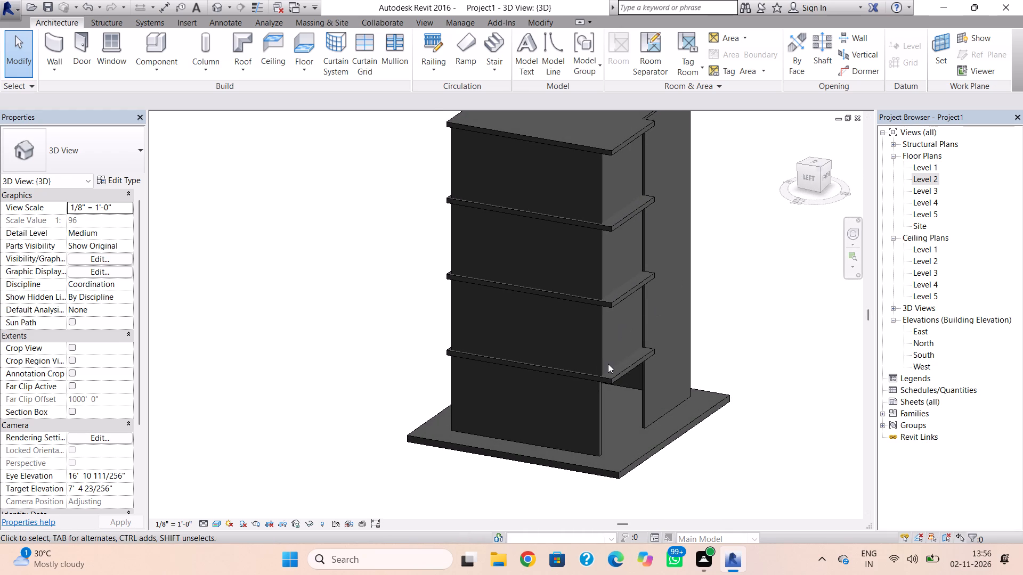
pyautogui.click(608, 365)
pyautogui.click(604, 339)
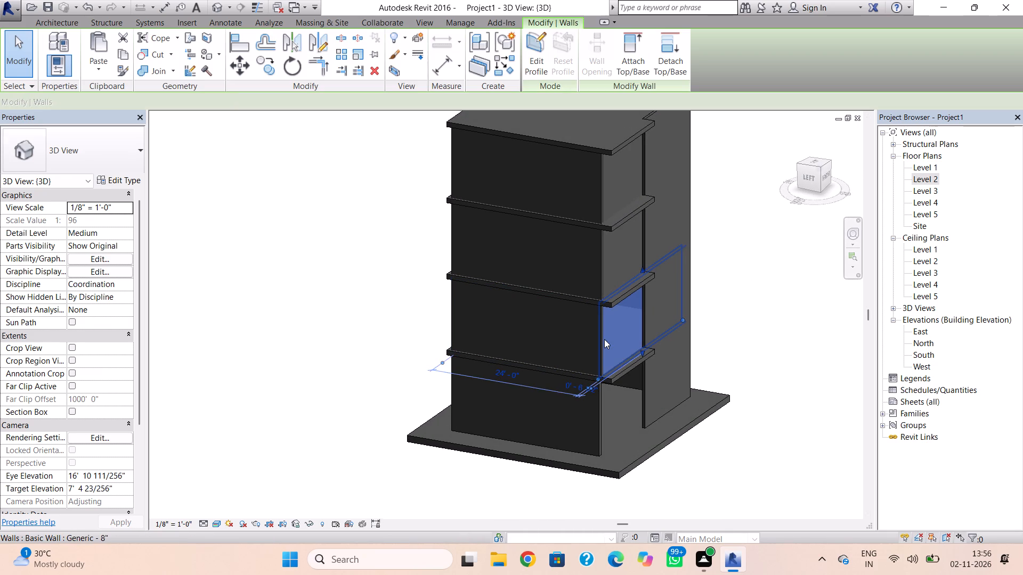
pyautogui.click(604, 339)
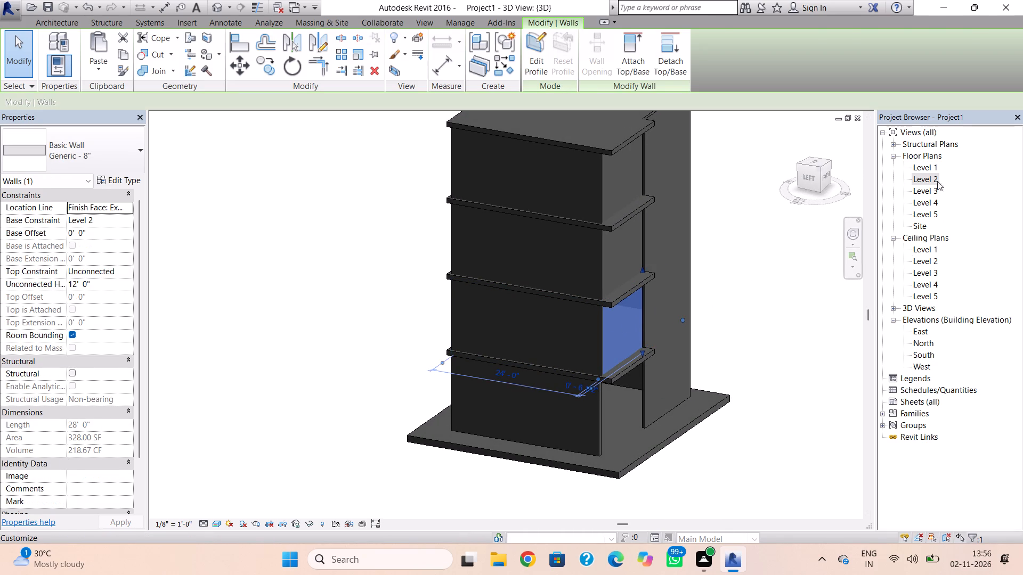
pyautogui.click(920, 181)
pyautogui.click(920, 181)
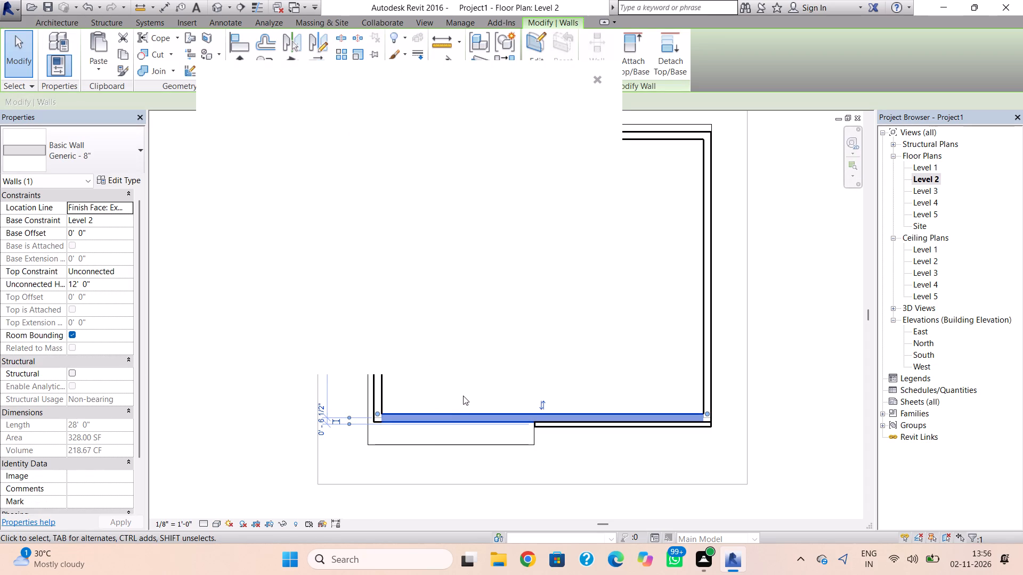
pyautogui.click(597, 79)
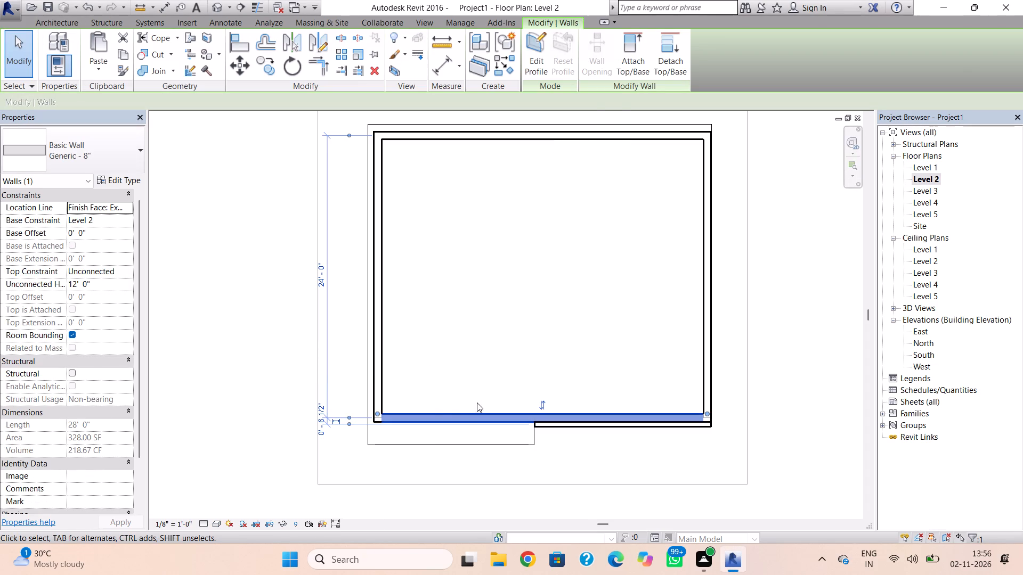
pyautogui.scroll(3, 417, 421)
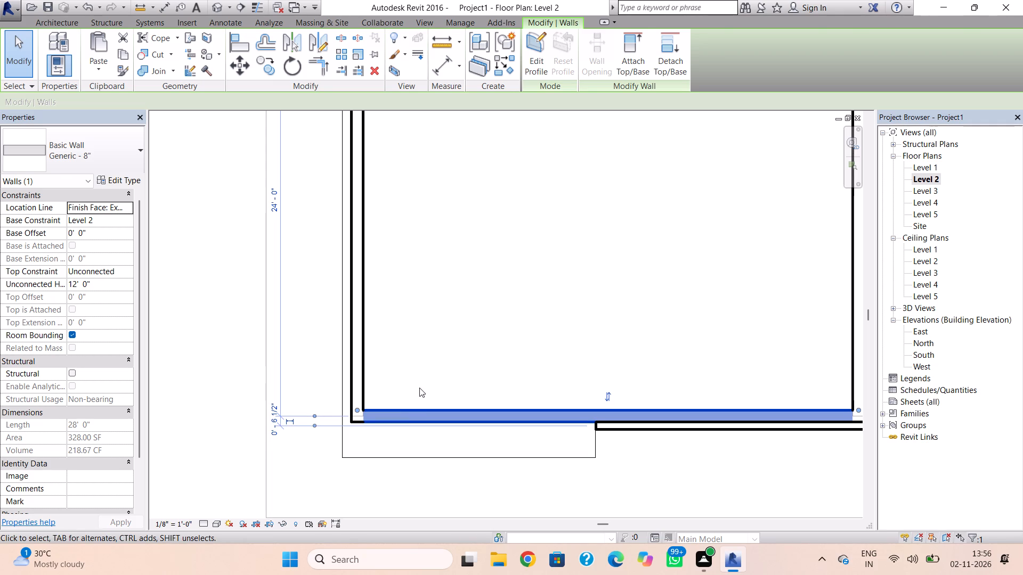
pyautogui.press('Delete')
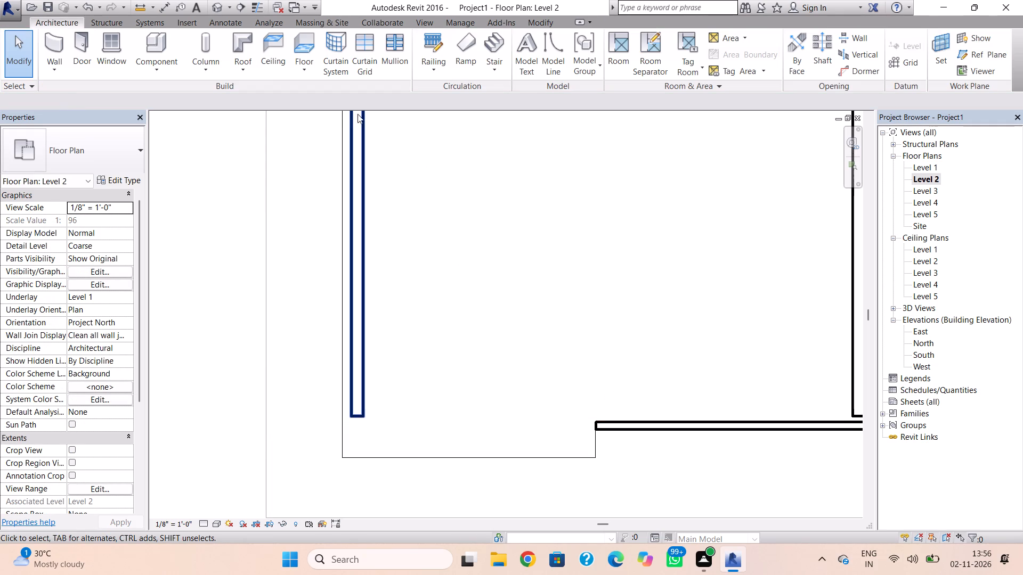
# Draw an 8" wall about 14'-8" long on Level 2, from the east wall's south end to the 5" wall's west end.
pyautogui.click(58, 47)
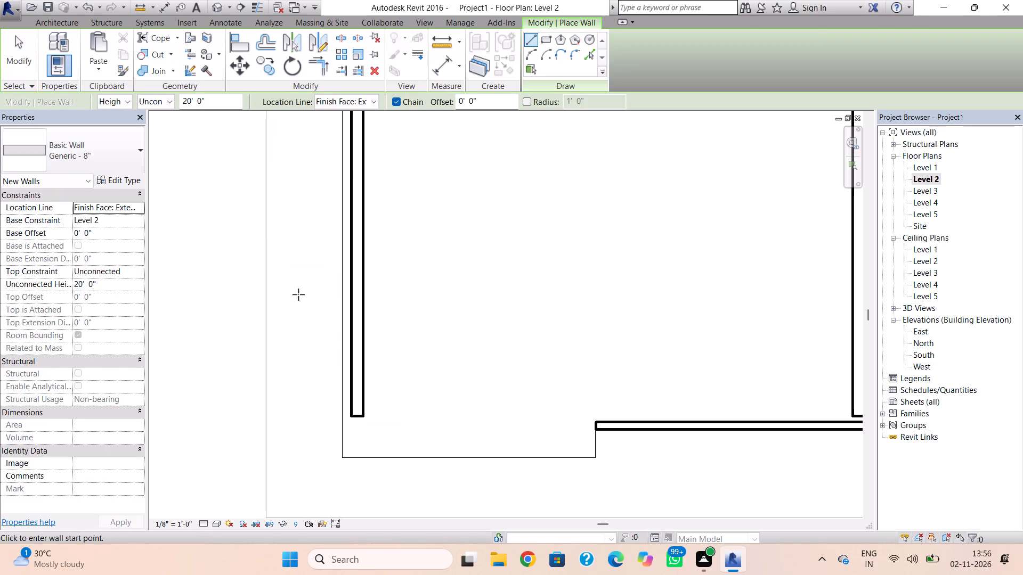
pyautogui.scroll(4, 366, 423)
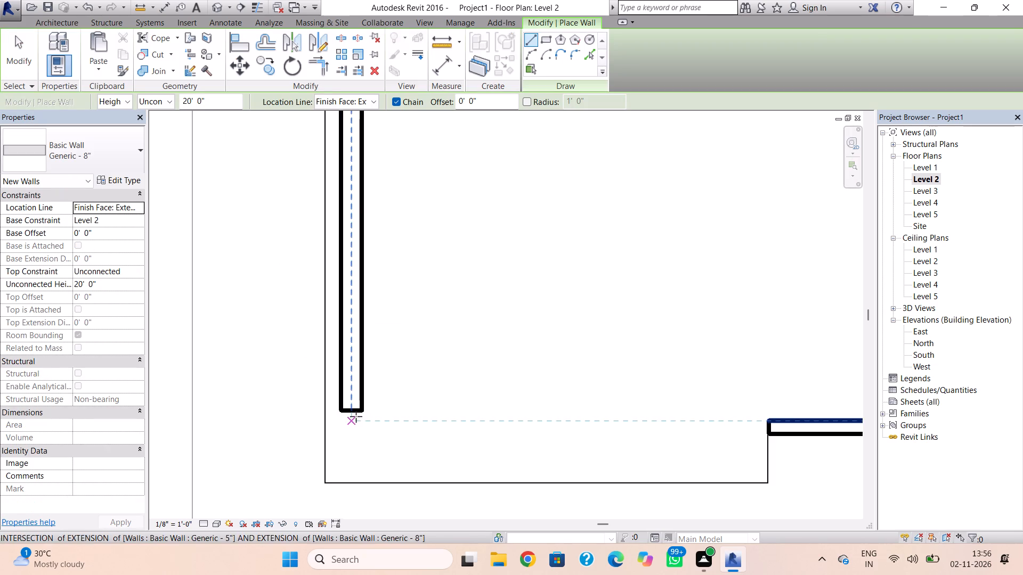
pyautogui.click(362, 409)
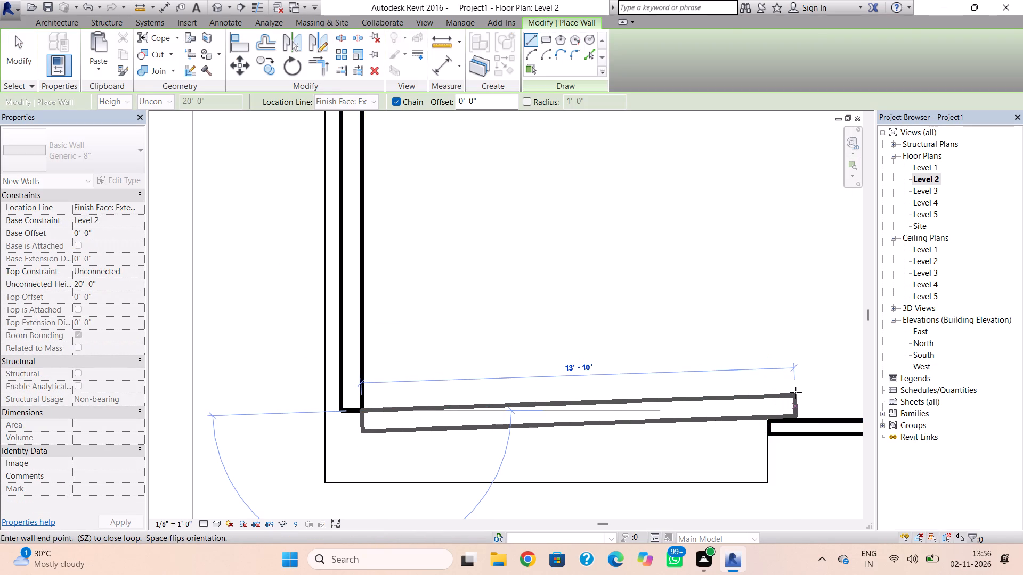
pyautogui.press('Escape')
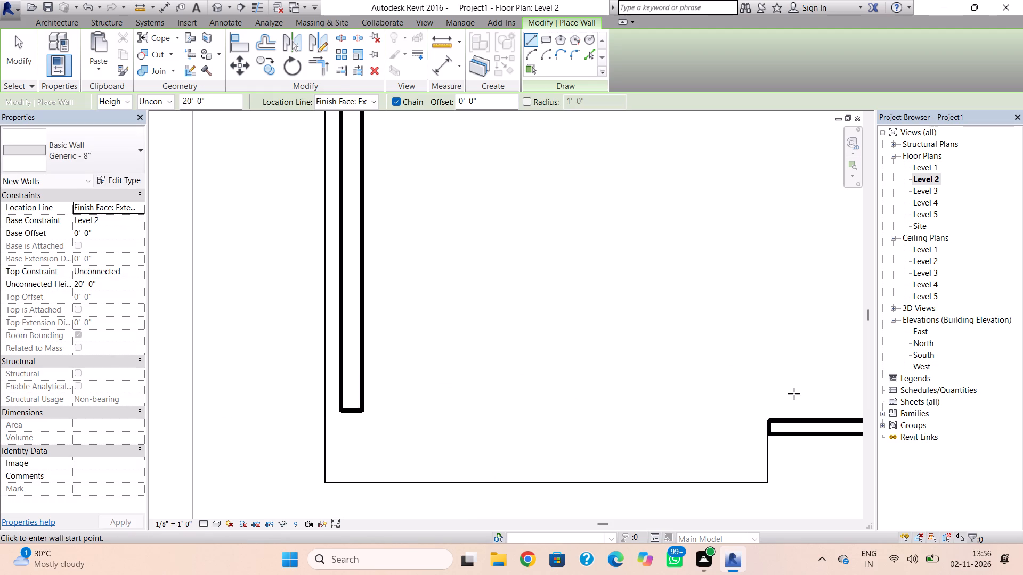
pyautogui.scroll(-3, 794, 393)
pyautogui.moveTo(753, 395); pyautogui.dragTo(418, 374, button='middle')
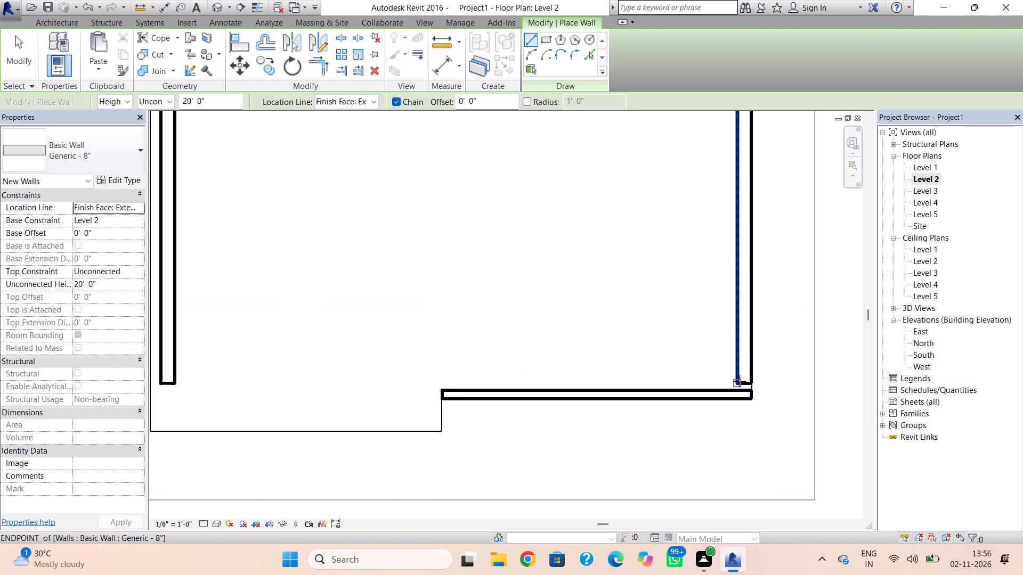
pyautogui.click(740, 381)
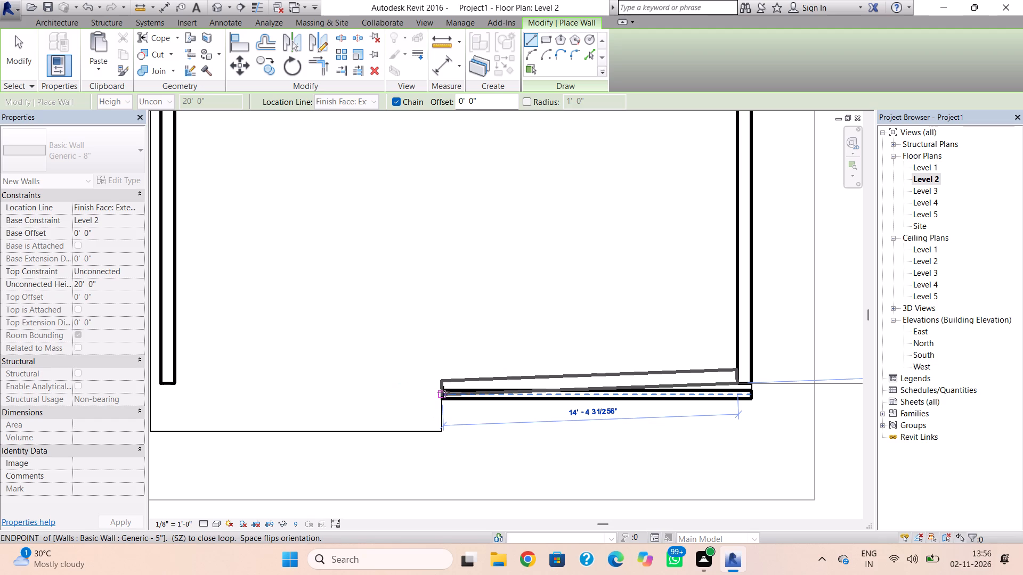
pyautogui.scroll(4, 439, 387)
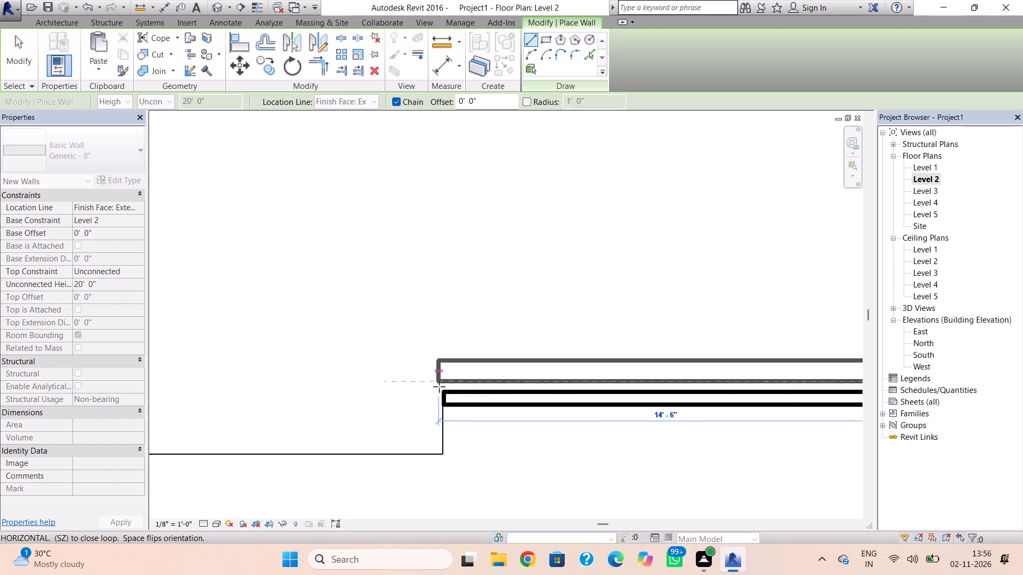
pyautogui.scroll(4, 443, 383)
pyautogui.click(443, 383)
pyautogui.press('Escape')
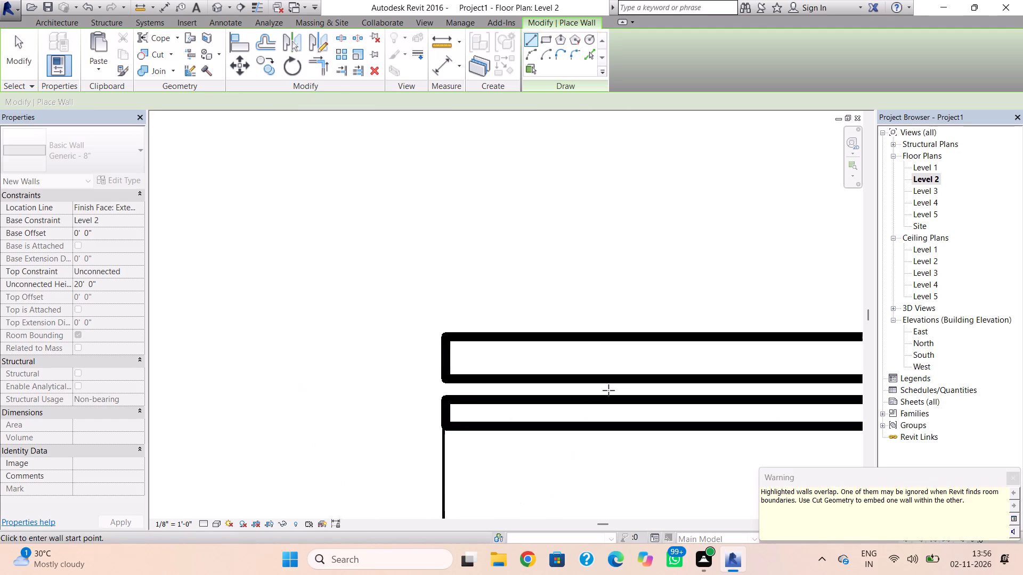
pyautogui.scroll(-4, 581, 397)
pyautogui.moveTo(539, 406); pyautogui.dragTo(272, 407, button='middle')
pyautogui.scroll(1, 258, 393)
pyautogui.press('Escape')
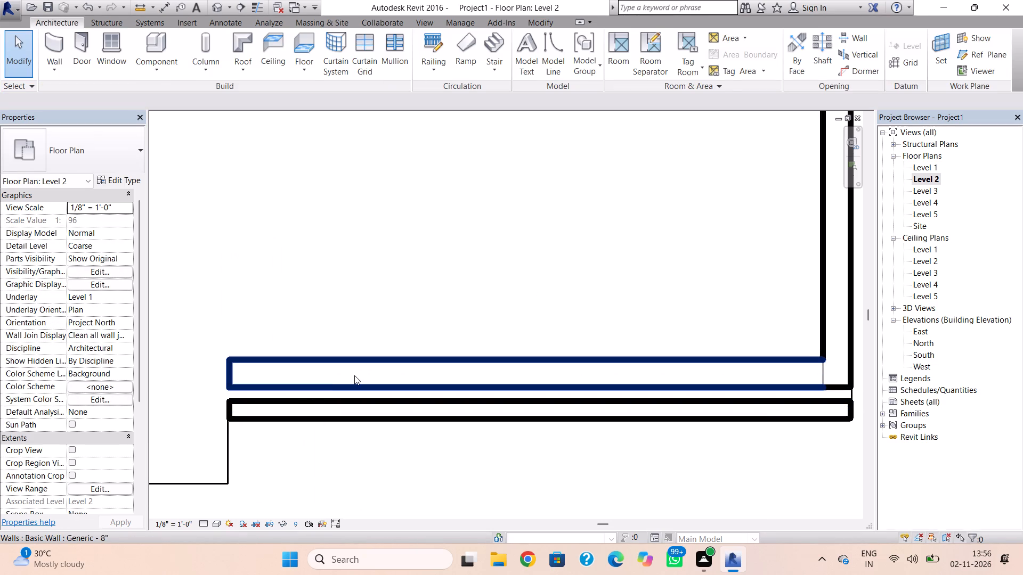
# Set the unconnected height of the new 8" front wall on Level 2 to 12'.
pyautogui.click(354, 379)
pyautogui.click(109, 288)
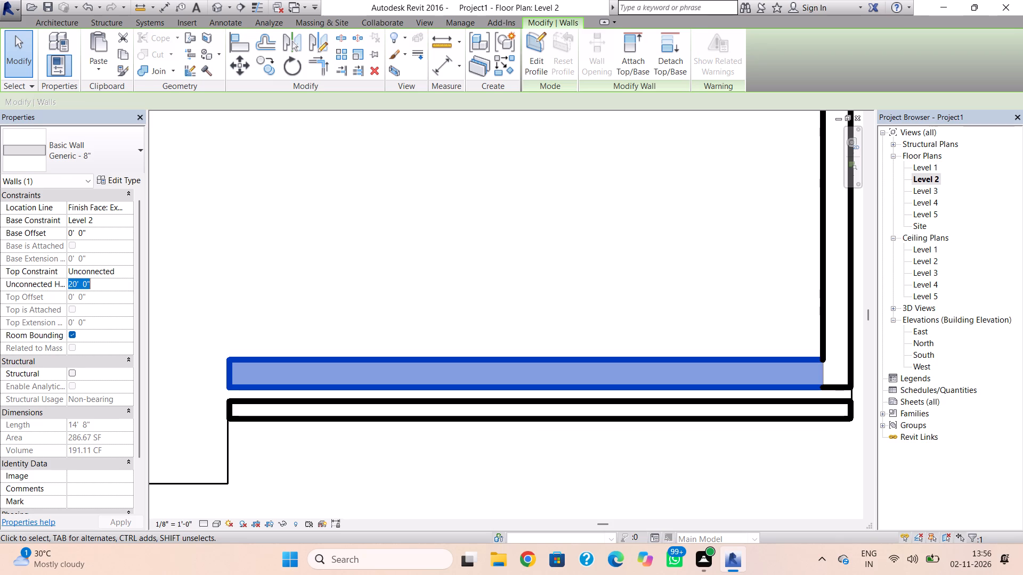
pyautogui.write('12')
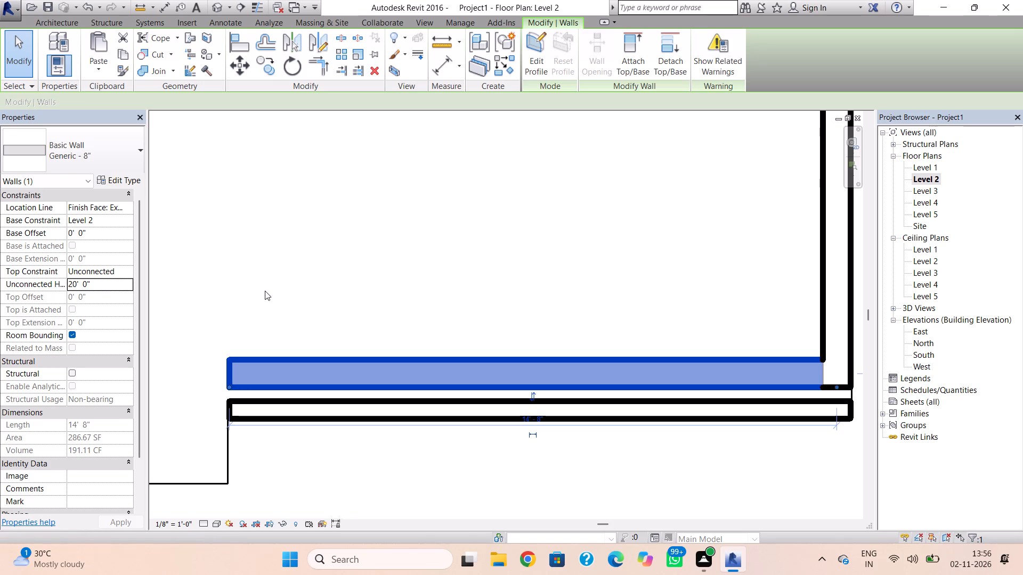
pyautogui.click(125, 284)
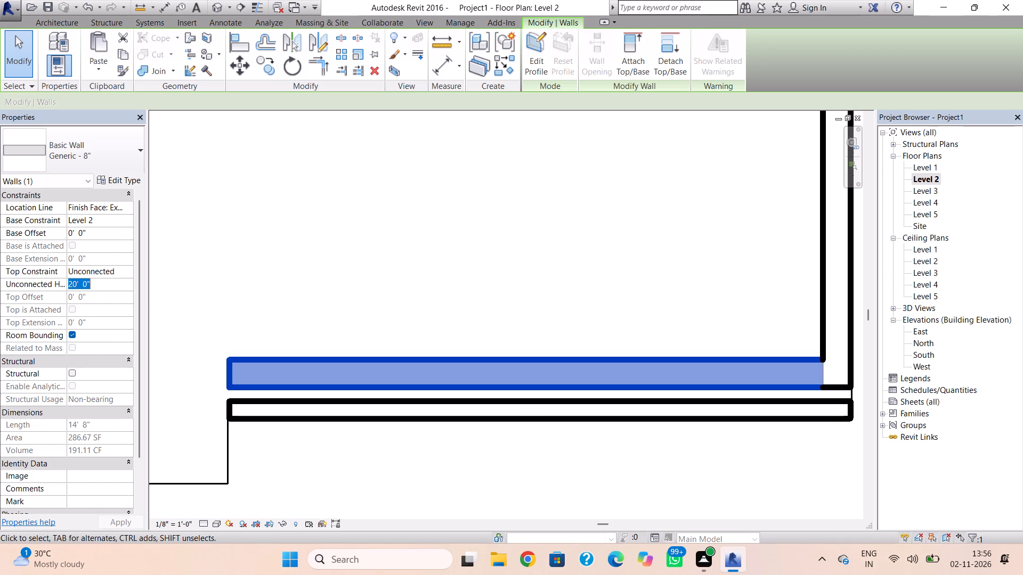
pyautogui.write('12')
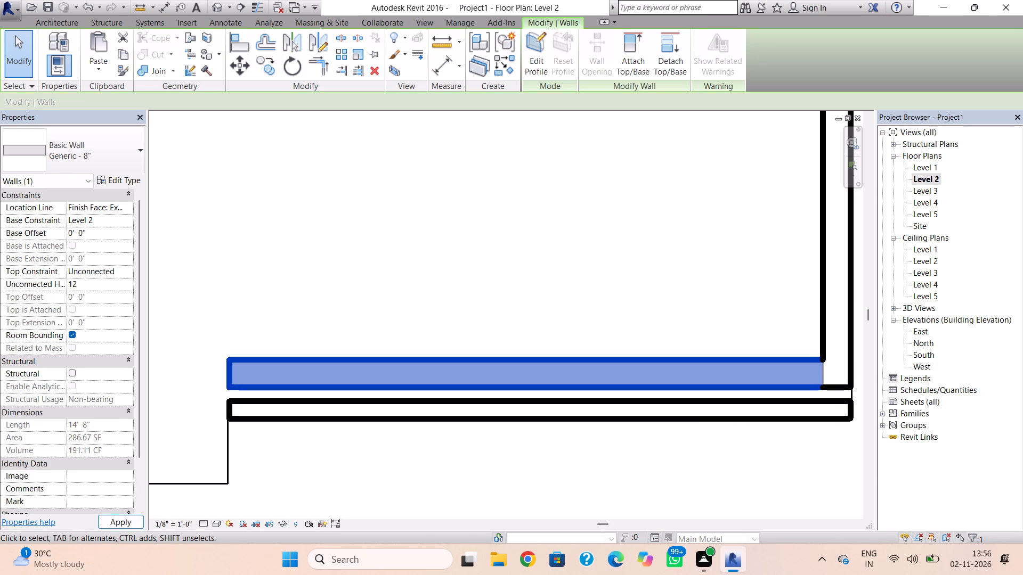
pyautogui.press("'")
pyautogui.press('Return')
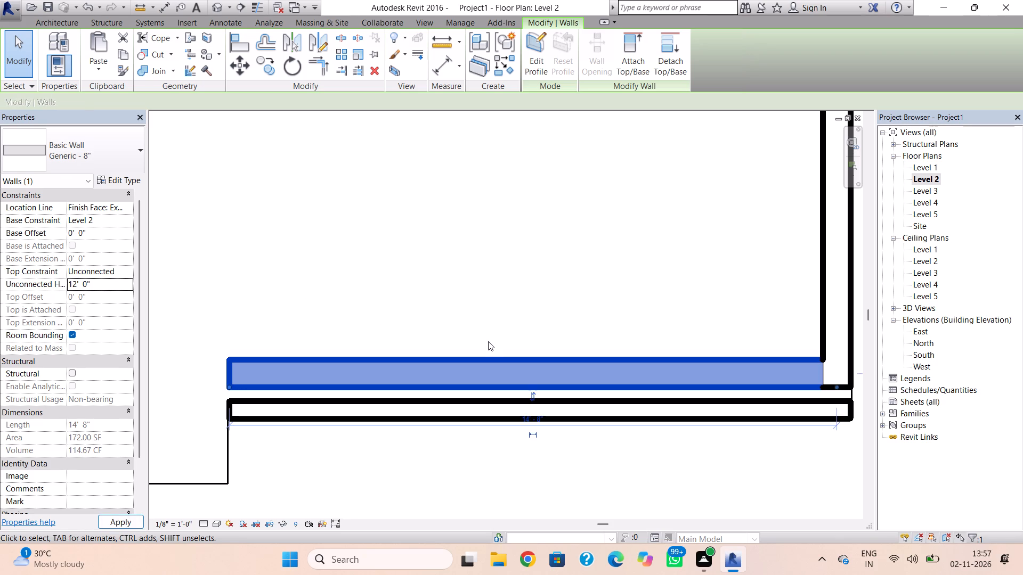
# Nudge the 8" front wall on Level 2 south to close the gap with the 5" front wall.
pyautogui.press('Down')
pyautogui.scroll(-1, 613, 399)
pyautogui.scroll(8, 613, 400)
pyautogui.press('Down')
pyautogui.press('Down')
pyautogui.press('Down')
pyautogui.press('Down')
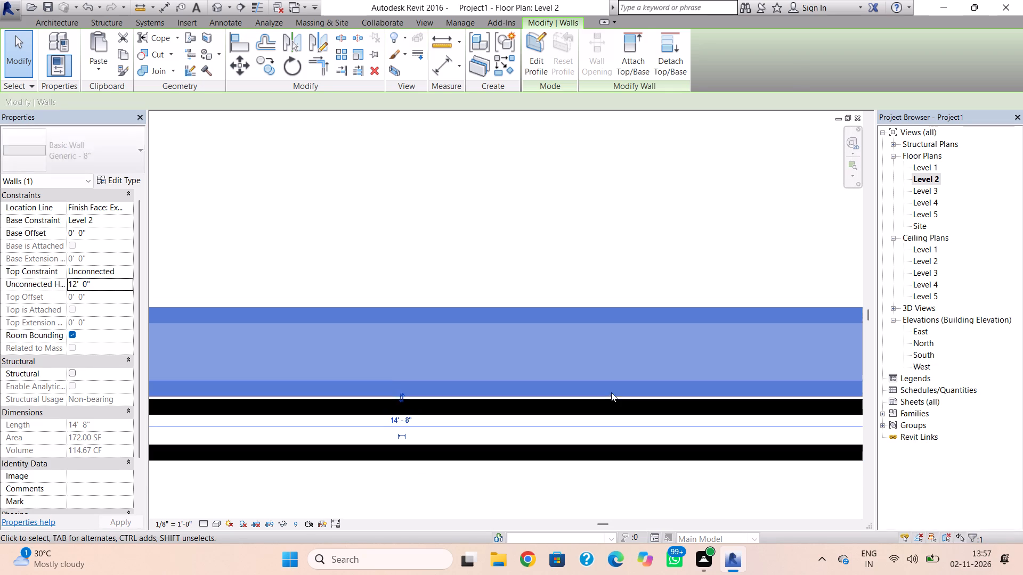
pyautogui.press('Down')
pyautogui.click(614, 295)
# Draw chained 8" walls on Level 2 from the west wall east to the 5" wall's west-end line, then about 4'-2" south to the front wall.
pyautogui.scroll(-6, 613, 294)
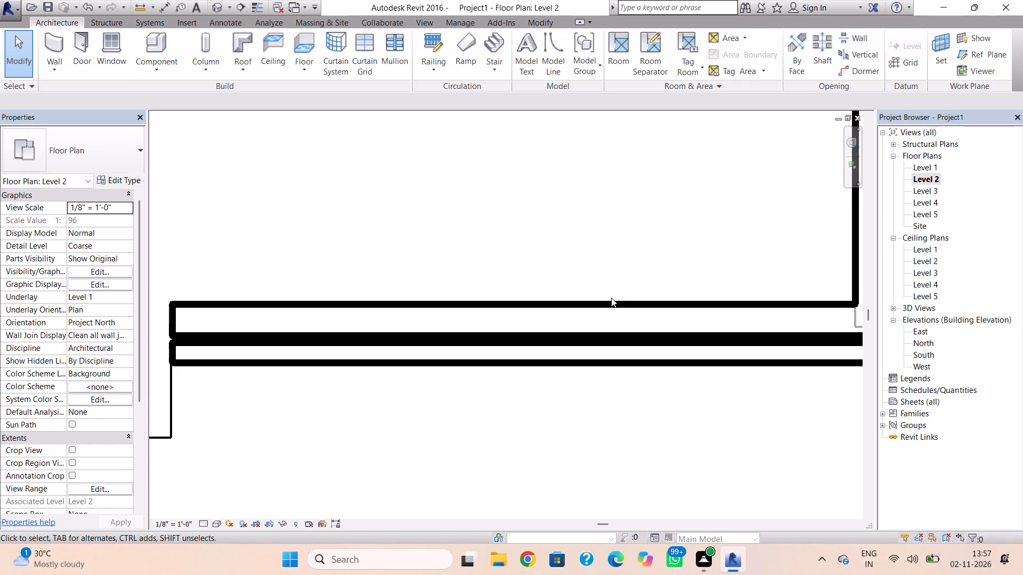
pyautogui.scroll(-3, 247, 346)
pyautogui.moveTo(314, 339); pyautogui.dragTo(551, 253, button='middle')
pyautogui.scroll(-3, 571, 216)
pyautogui.moveTo(571, 216); pyautogui.dragTo(602, 206, button='middle')
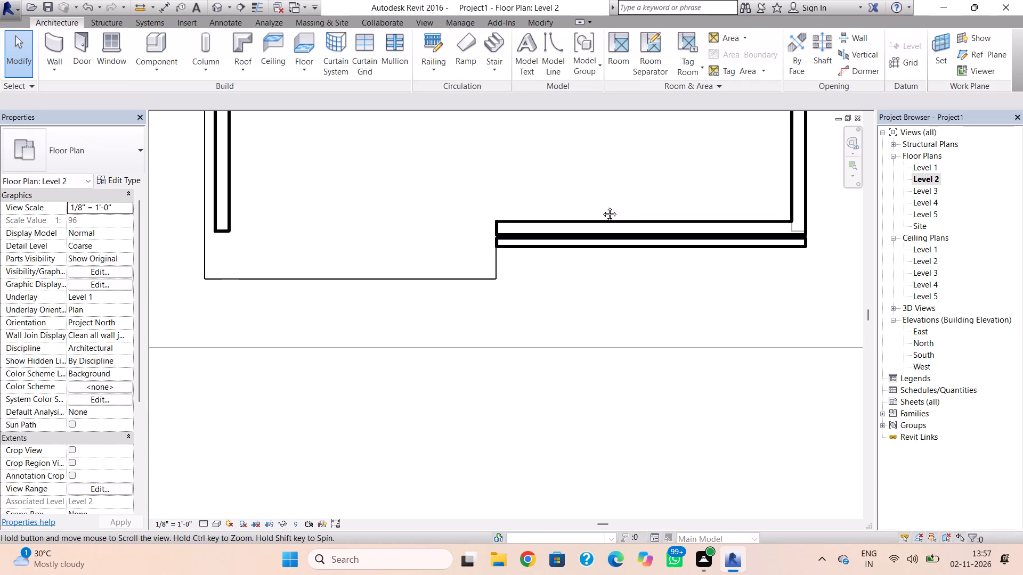
pyautogui.moveTo(602, 206); pyautogui.dragTo(608, 205, button='middle')
pyautogui.click(44, 45)
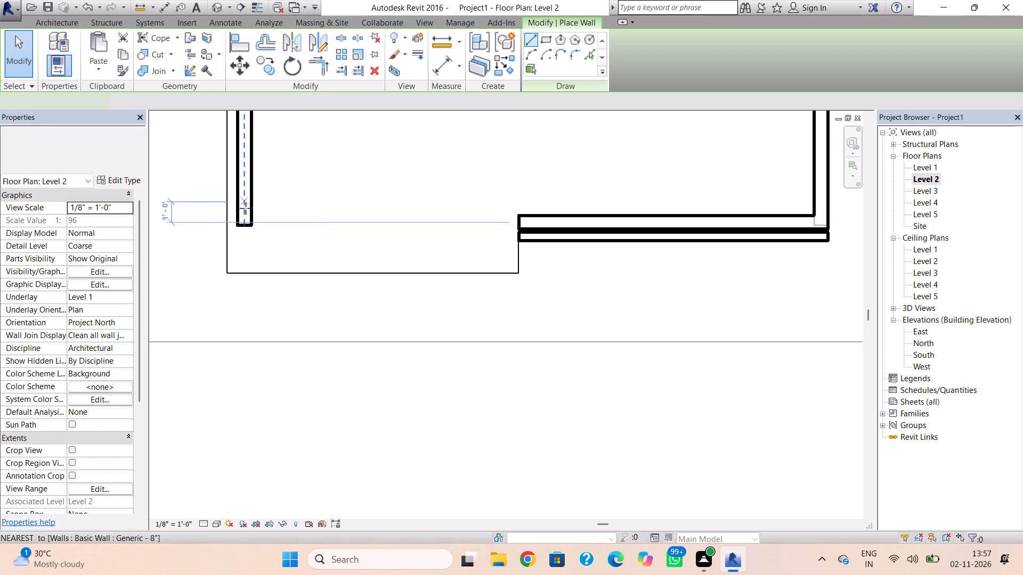
pyautogui.click(250, 135)
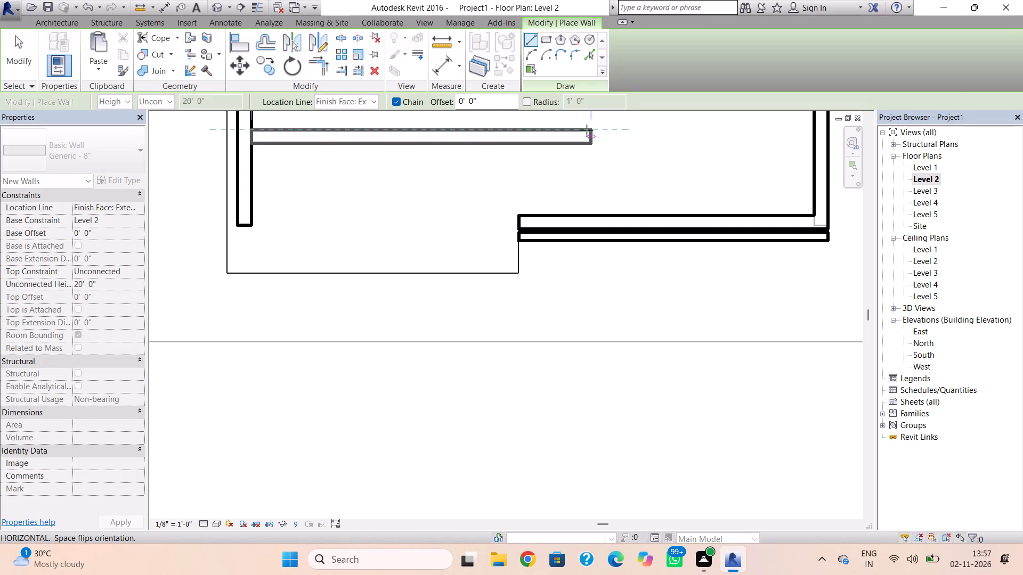
pyautogui.click(518, 132)
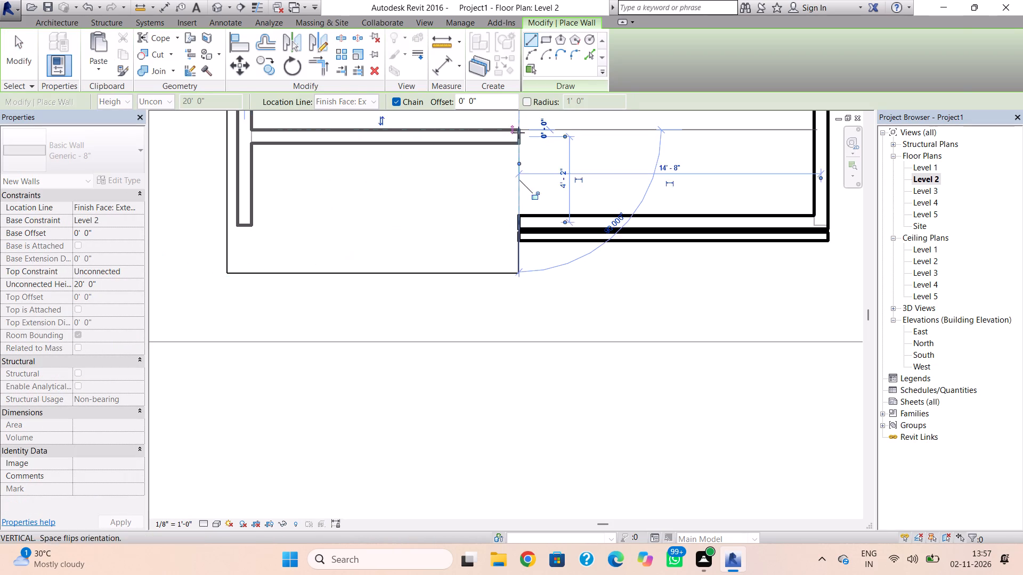
pyautogui.click(522, 212)
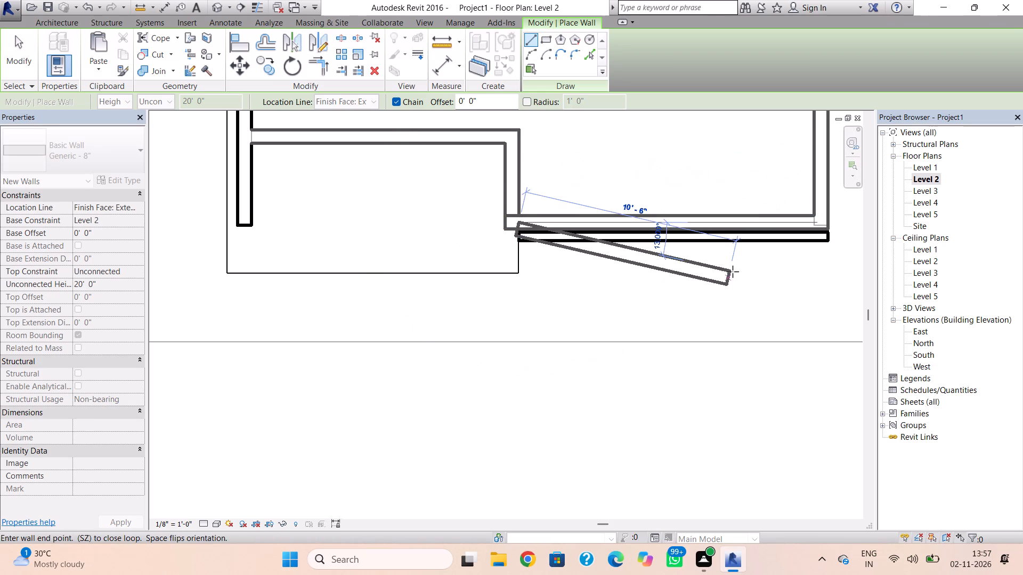
pyautogui.press('Escape')
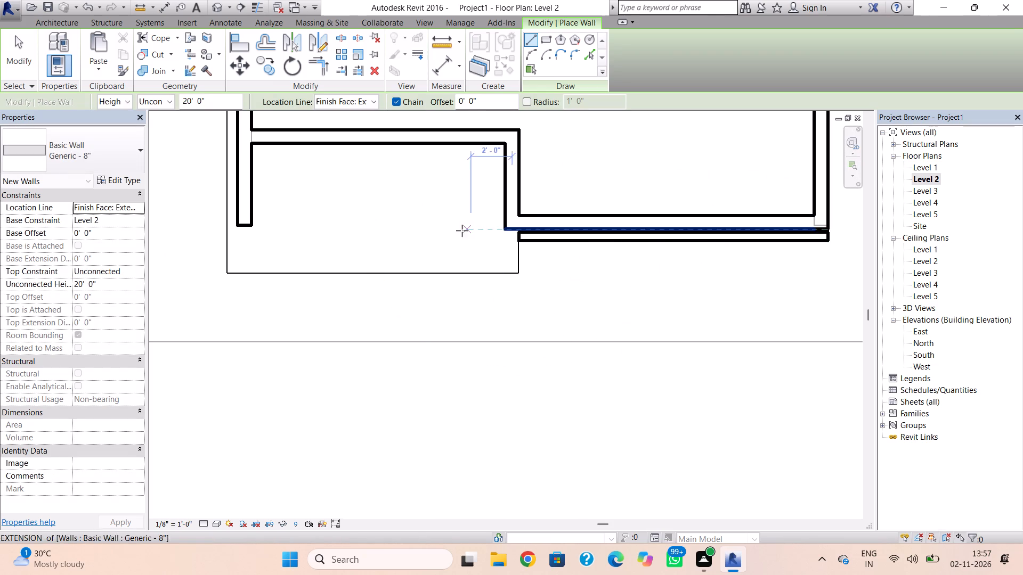
pyautogui.press('Escape')
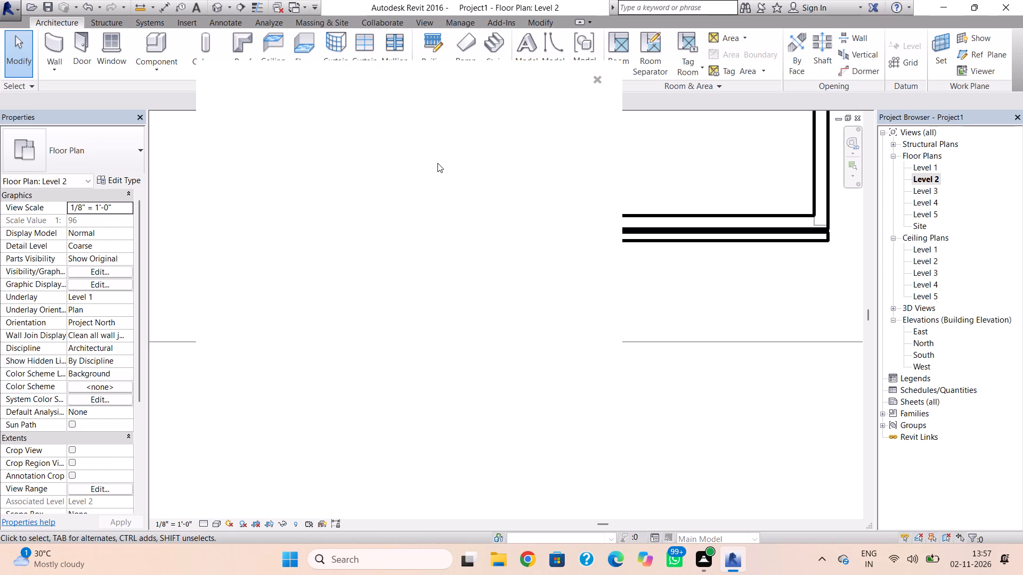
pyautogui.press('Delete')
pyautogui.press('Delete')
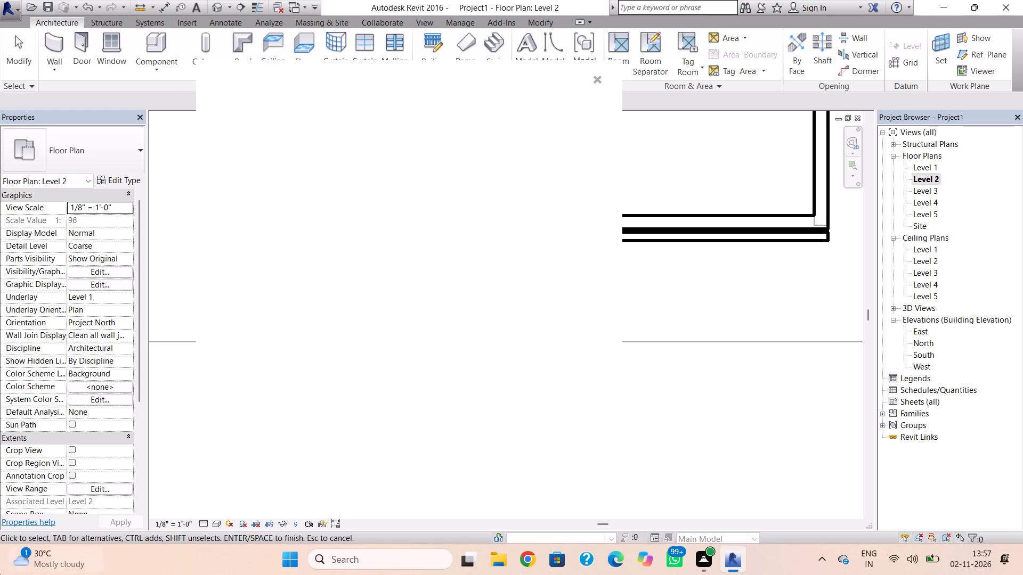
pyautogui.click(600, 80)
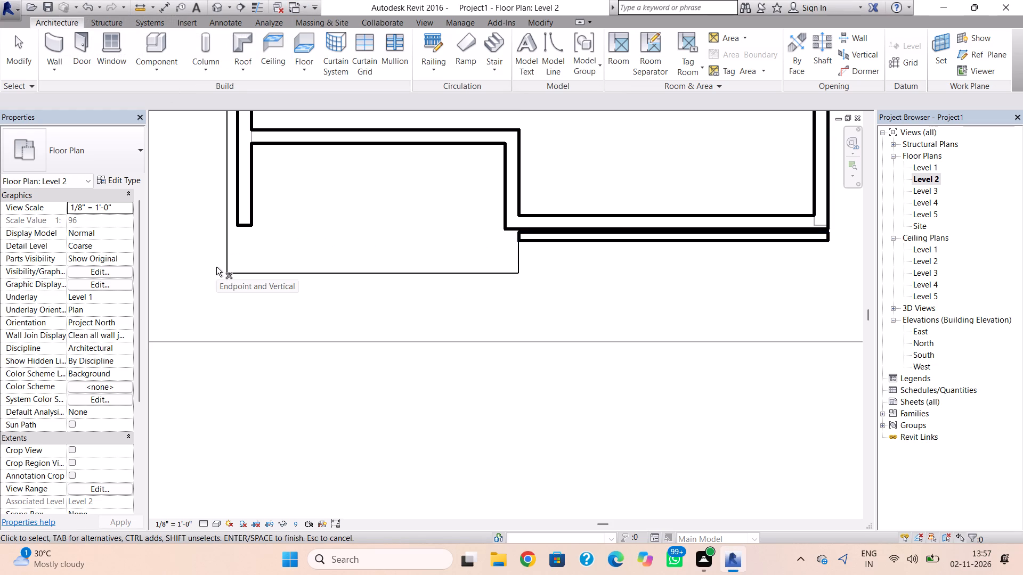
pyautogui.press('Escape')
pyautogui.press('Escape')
# Shorten the Level 2 west wall so its south end meets the new recessed cross wall.
pyautogui.click(251, 229)
pyautogui.scroll(3, 256, 226)
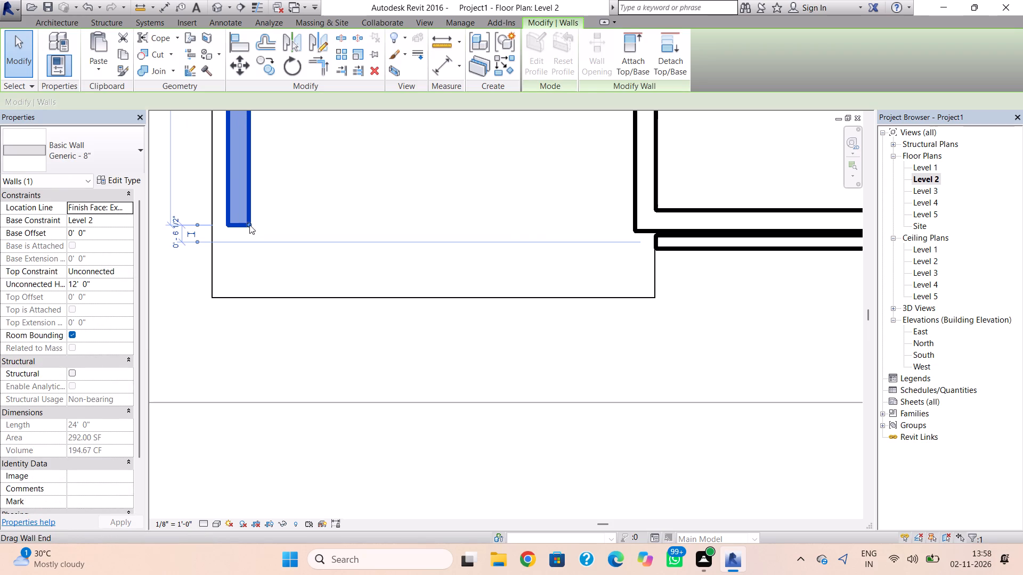
pyautogui.moveTo(255, 250); pyautogui.dragTo(279, 393, button='middle')
pyautogui.moveTo(274, 367); pyautogui.dragTo(272, 246)
pyautogui.click(334, 304)
# Edit the Level 2 roof footprint and delete the three boundary lines of the projecting southwest part, working in the Level 2 floor plan.
pyautogui.click(223, 6)
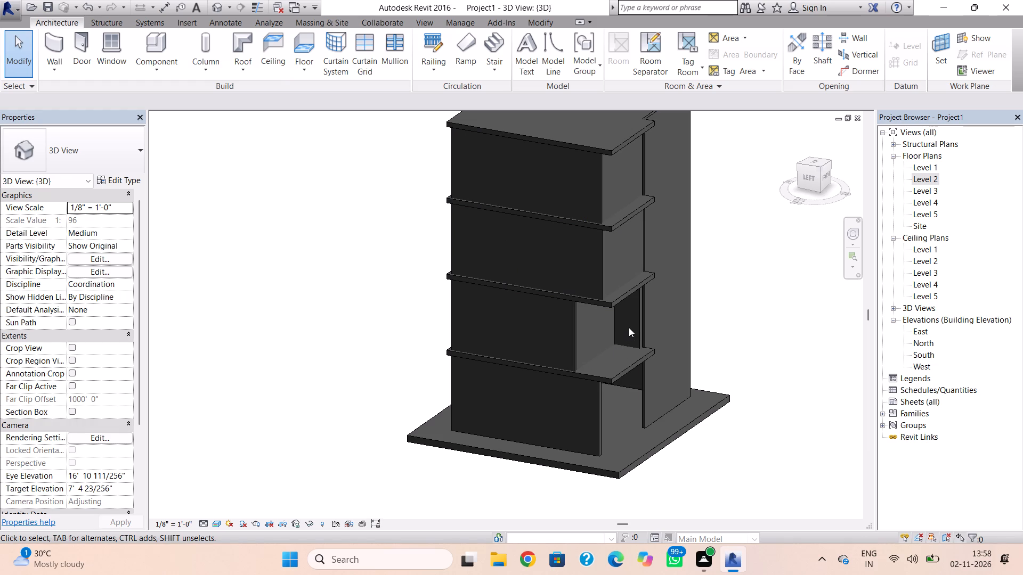
pyautogui.doubleClick(642, 355)
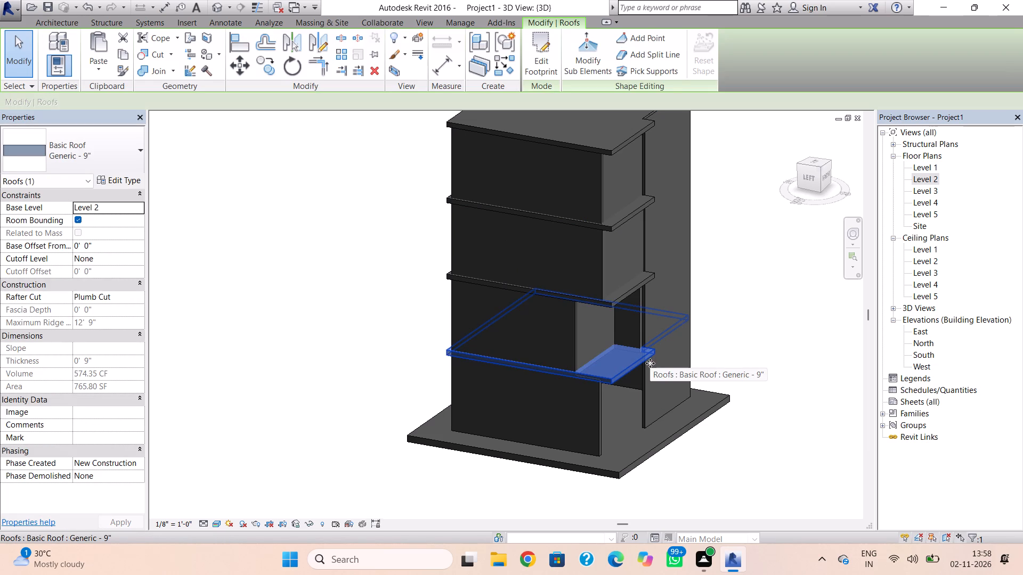
pyautogui.doubleClick(627, 380)
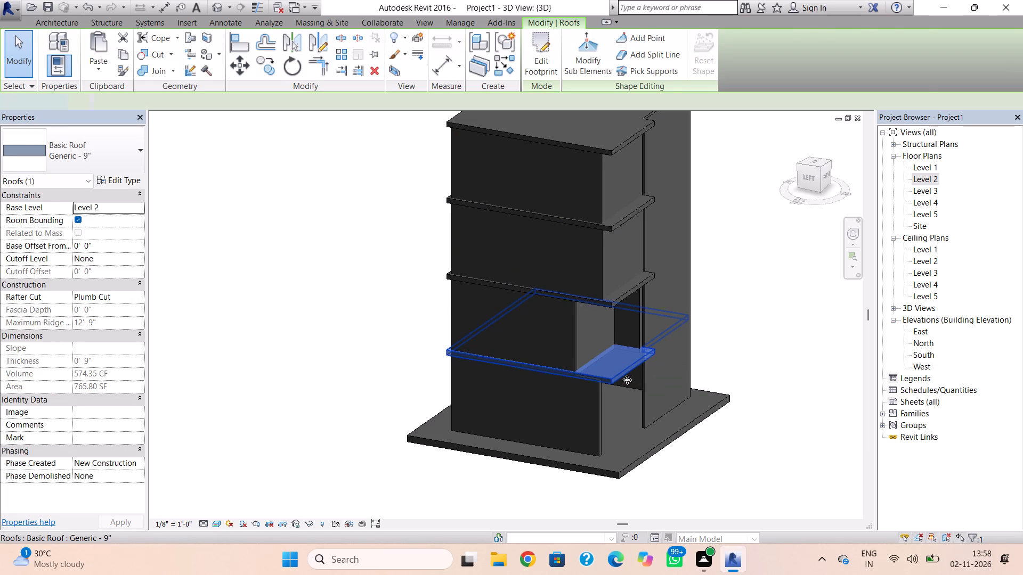
pyautogui.click(629, 382)
pyautogui.click(630, 372)
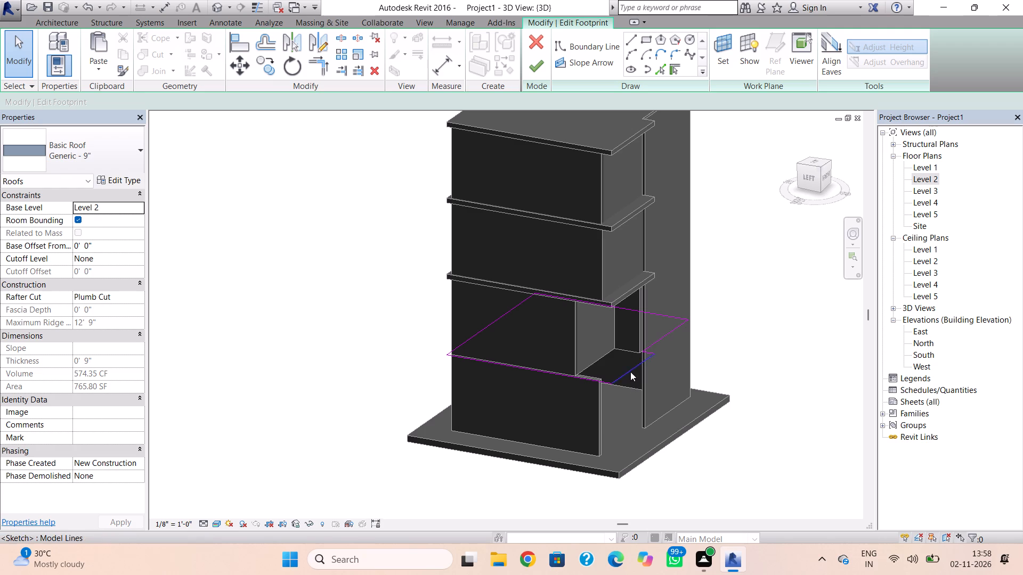
pyautogui.click(911, 186)
pyautogui.doubleClick(915, 180)
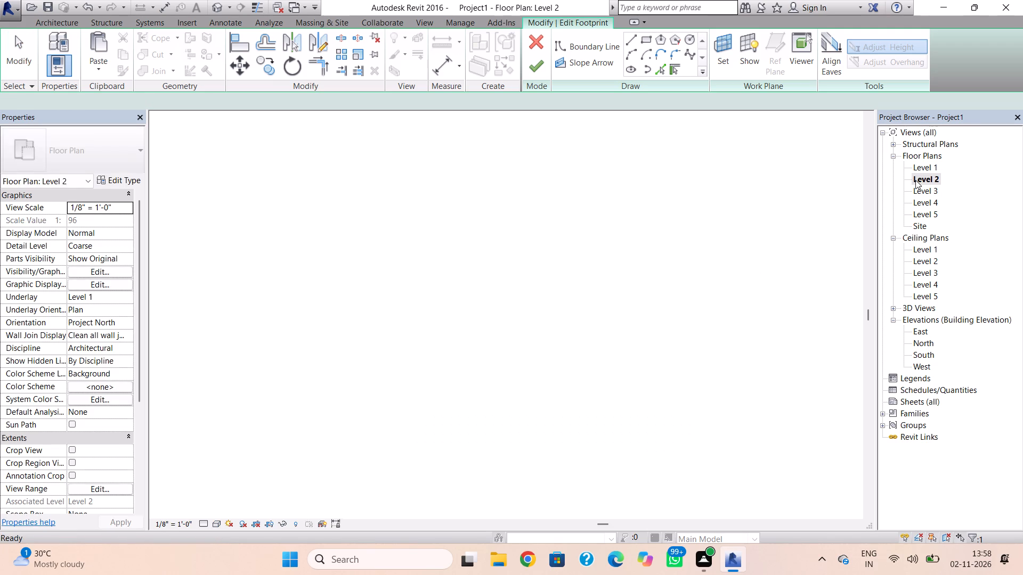
pyautogui.press('Up')
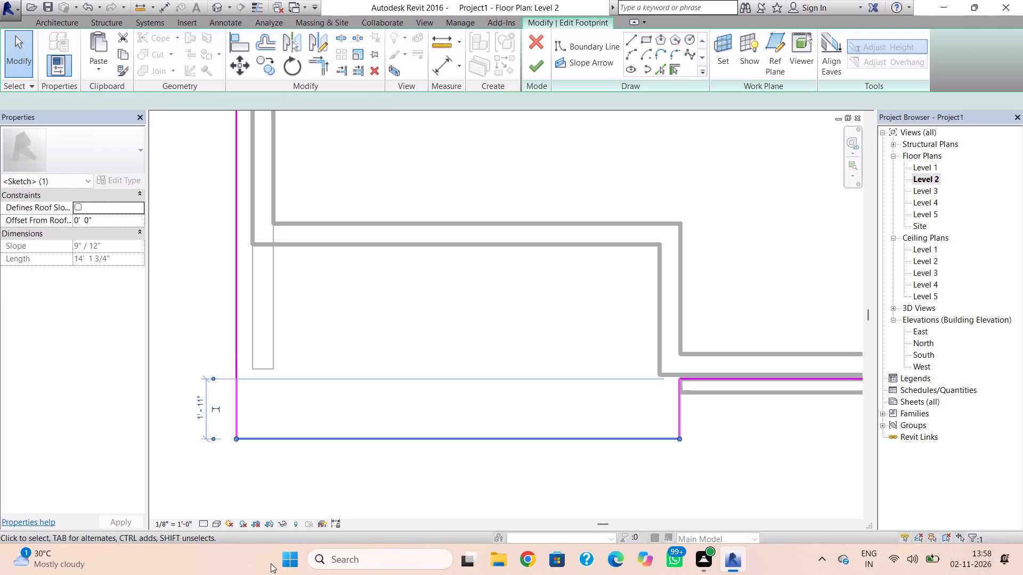
pyautogui.press('Delete')
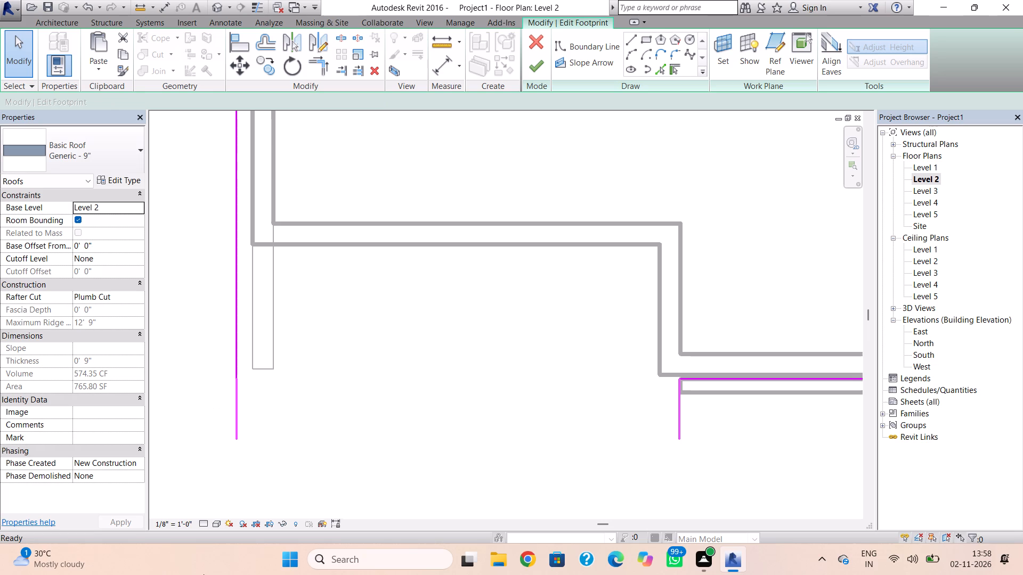
pyautogui.click(237, 438)
pyautogui.press('Delete')
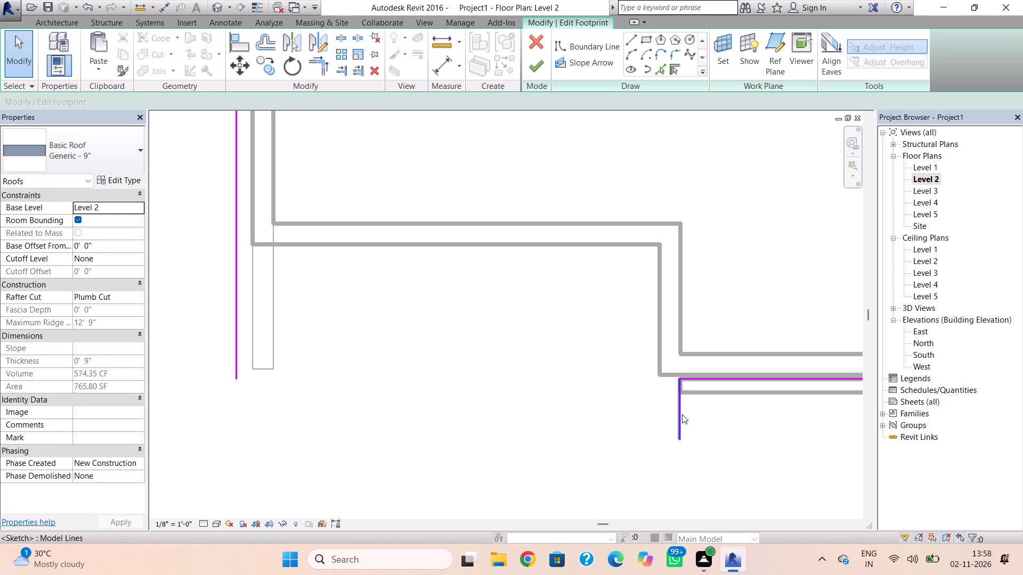
pyautogui.click(682, 414)
pyautogui.press('Delete')
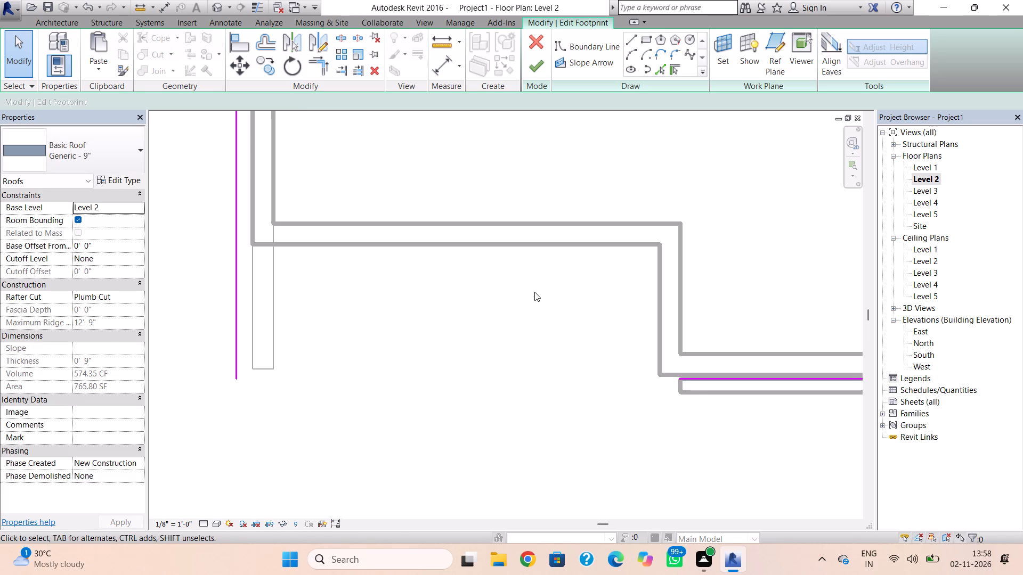
# Close the Level 2 roof footprint with a 14'-1 3/4" line in line with the east front edge, finish it and attach the highlighted walls.
pyautogui.click(636, 44)
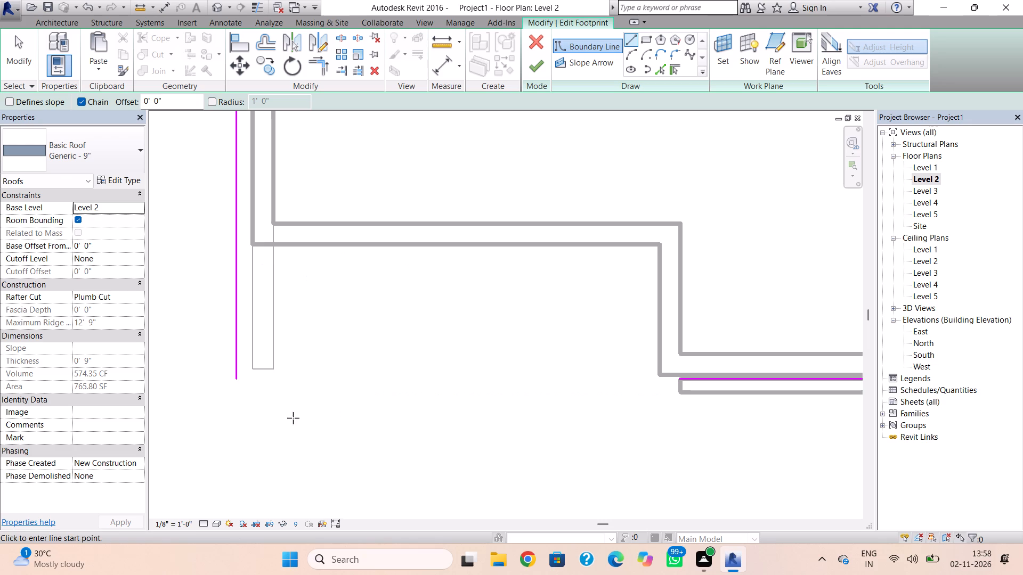
pyautogui.click(233, 381)
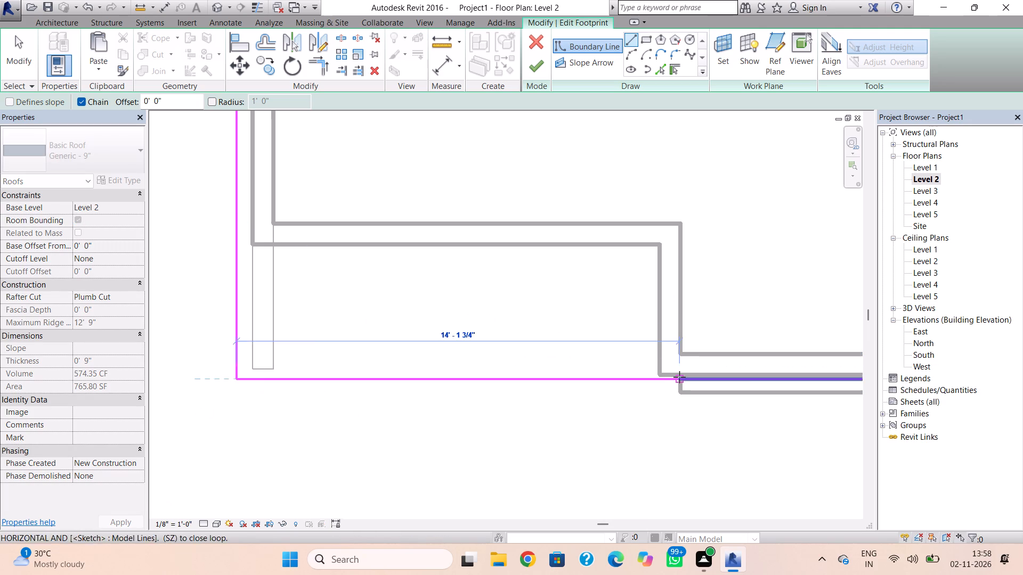
pyautogui.click(679, 377)
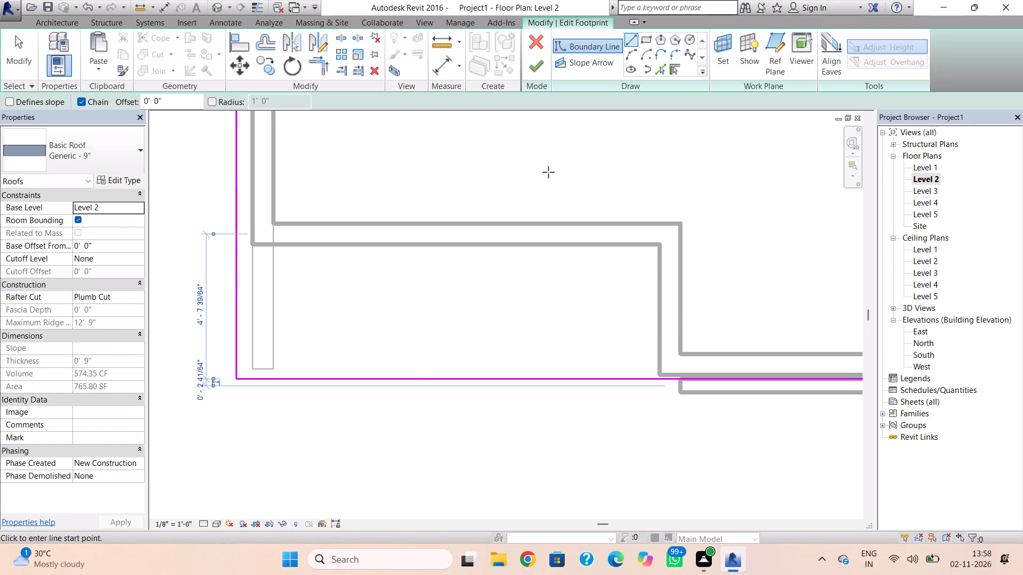
pyautogui.click(533, 76)
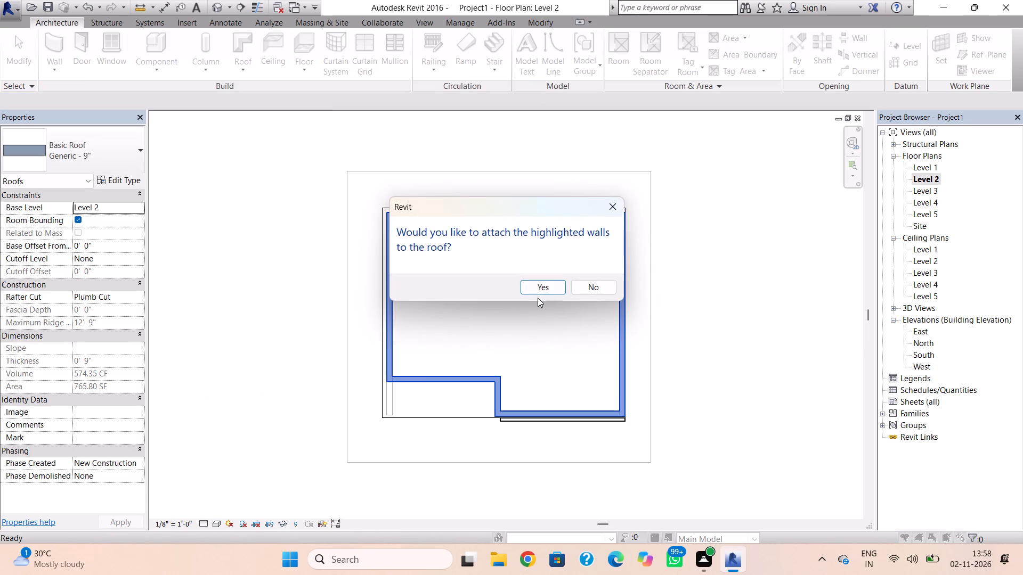
pyautogui.click(540, 285)
pyautogui.click(968, 526)
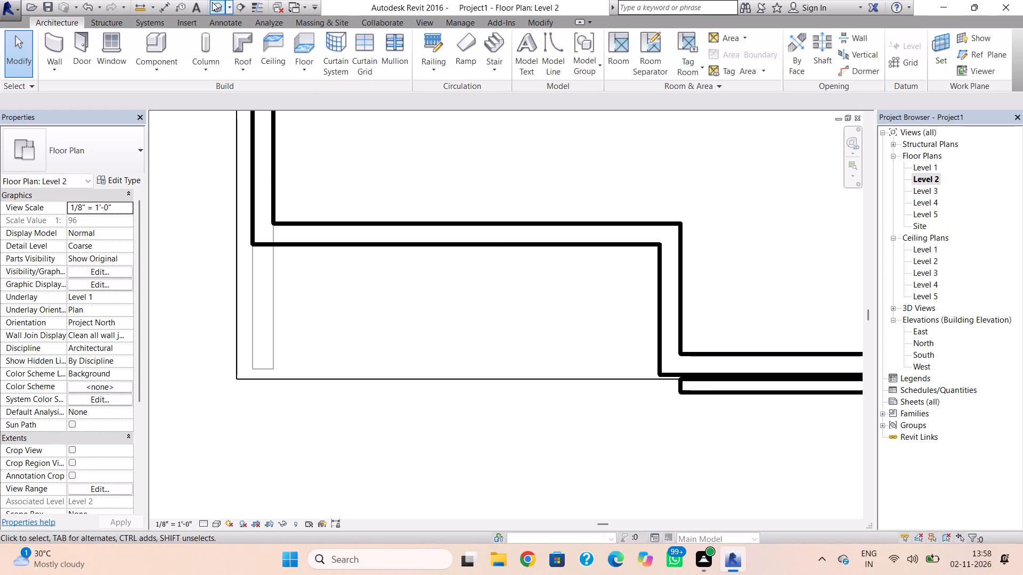
# Delete the Level 3 and Level 4 roof slabs in the 3D view.
pyautogui.click(212, 2)
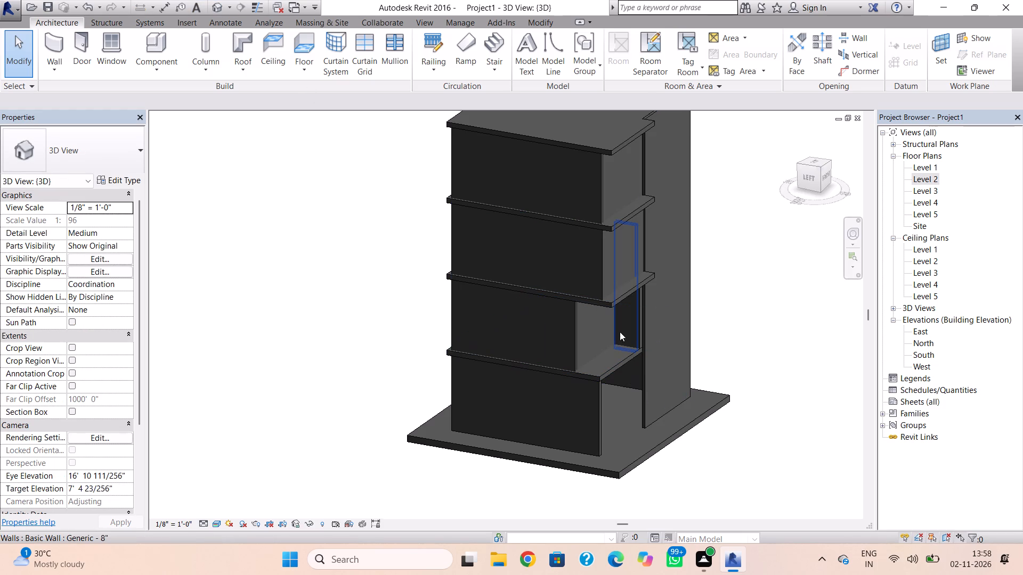
pyautogui.click(613, 303)
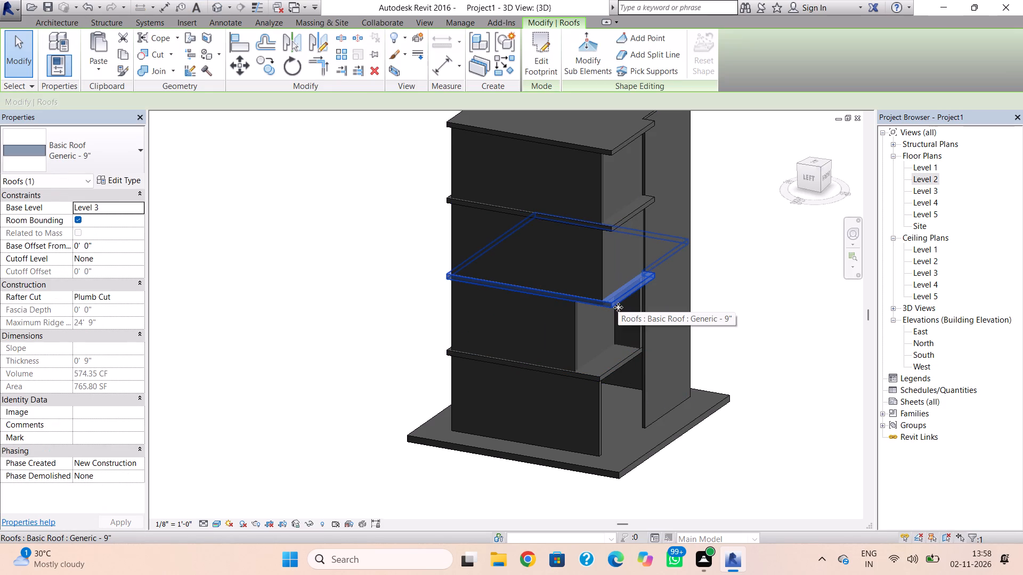
pyautogui.press('Delete')
pyautogui.click(605, 227)
pyautogui.press('Delete')
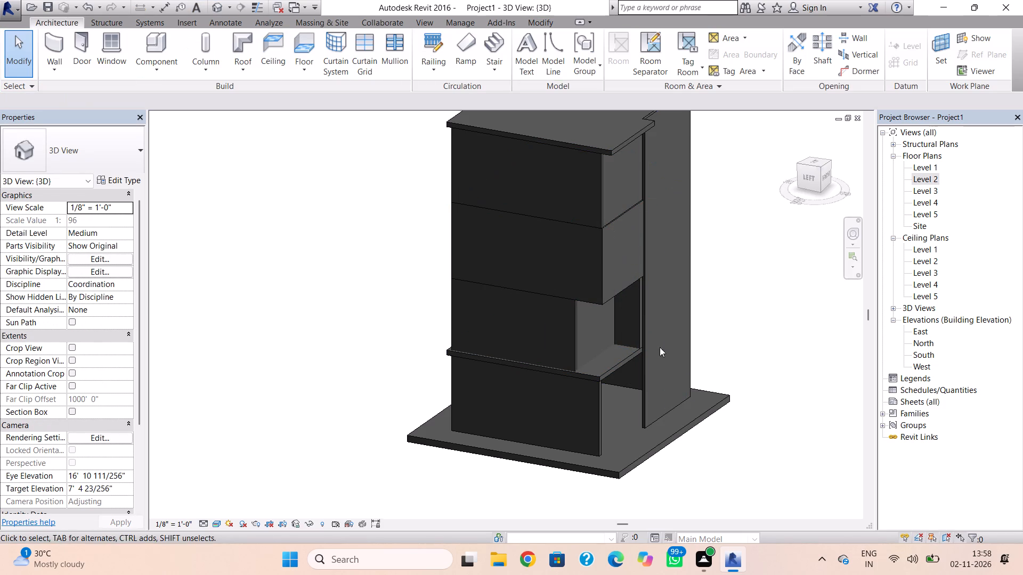
# Copy the Level 2 roof slab and paste it aligned to Level 3 and Level 4.
pyautogui.click(612, 364)
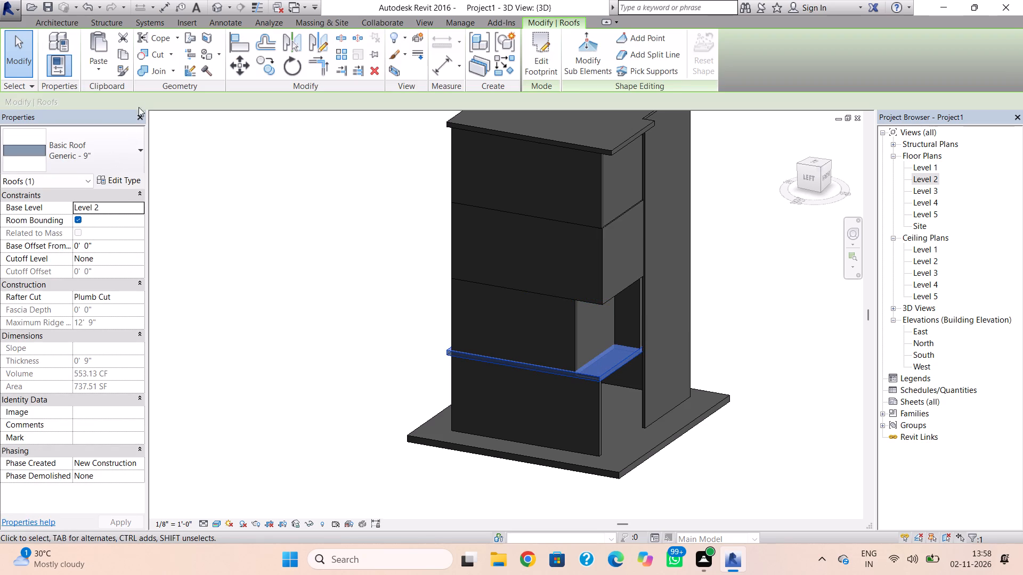
pyautogui.click(129, 55)
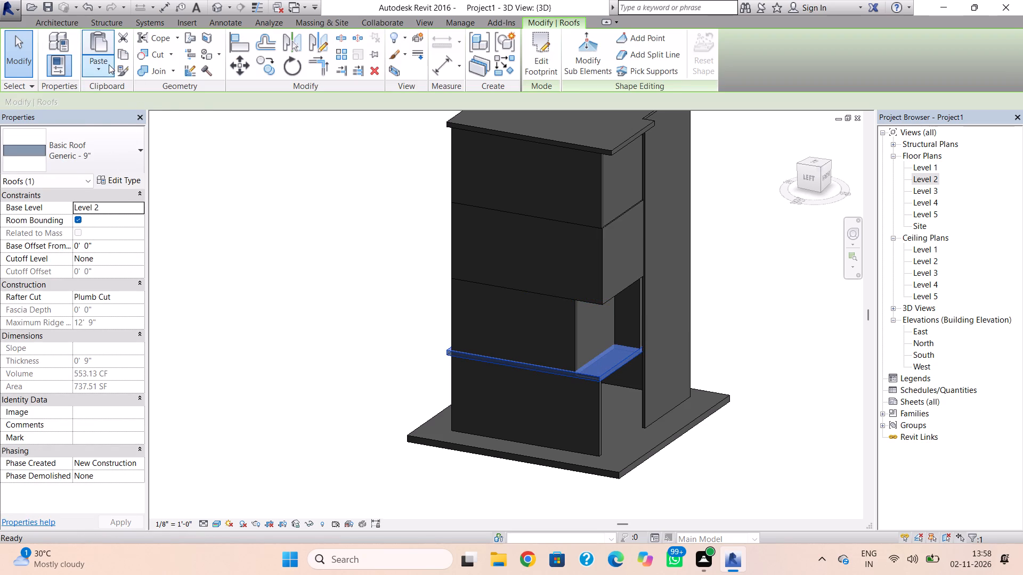
pyautogui.click(108, 64)
pyautogui.click(112, 117)
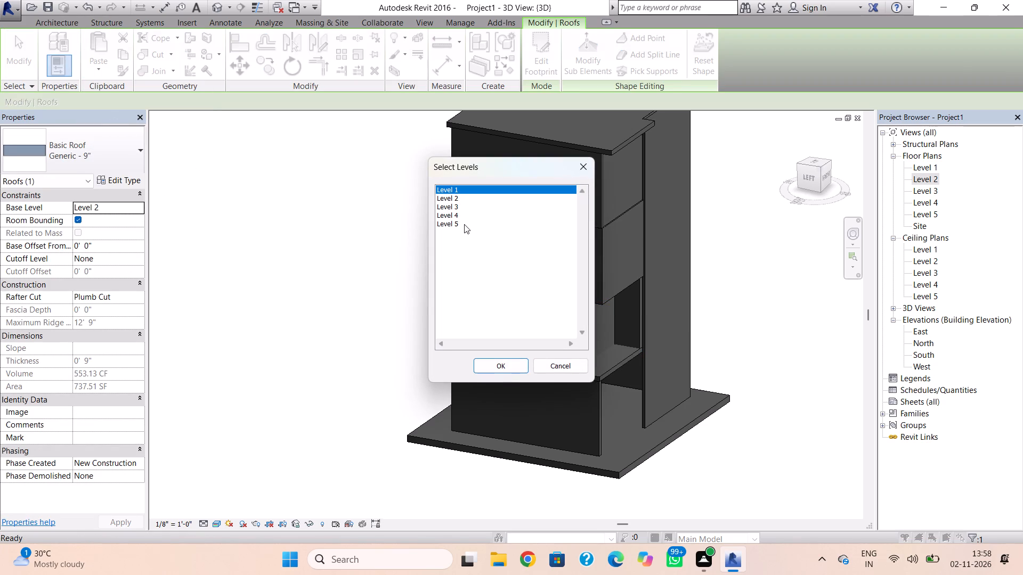
pyautogui.moveTo(453, 203); pyautogui.dragTo(455, 212)
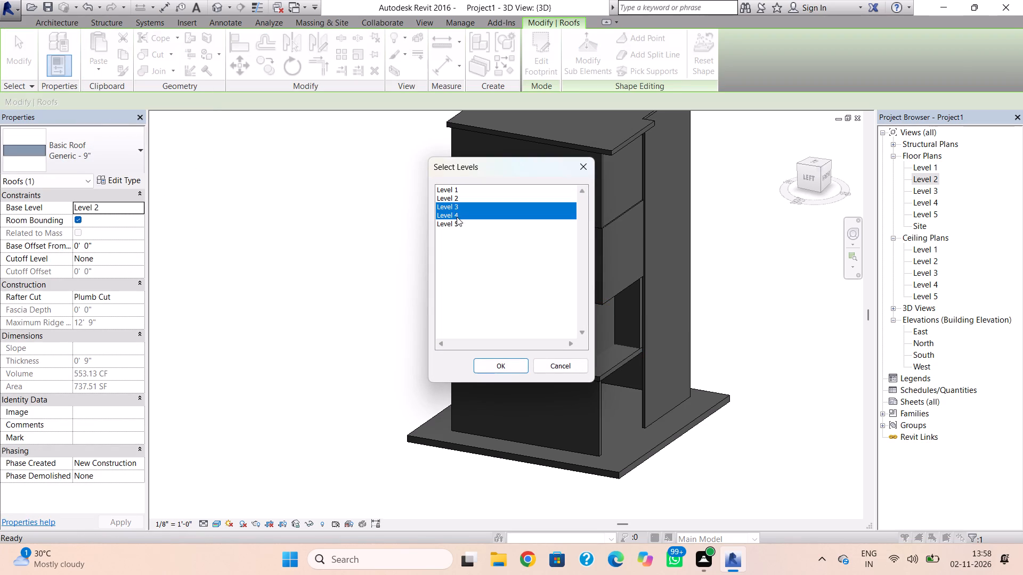
pyautogui.click(474, 364)
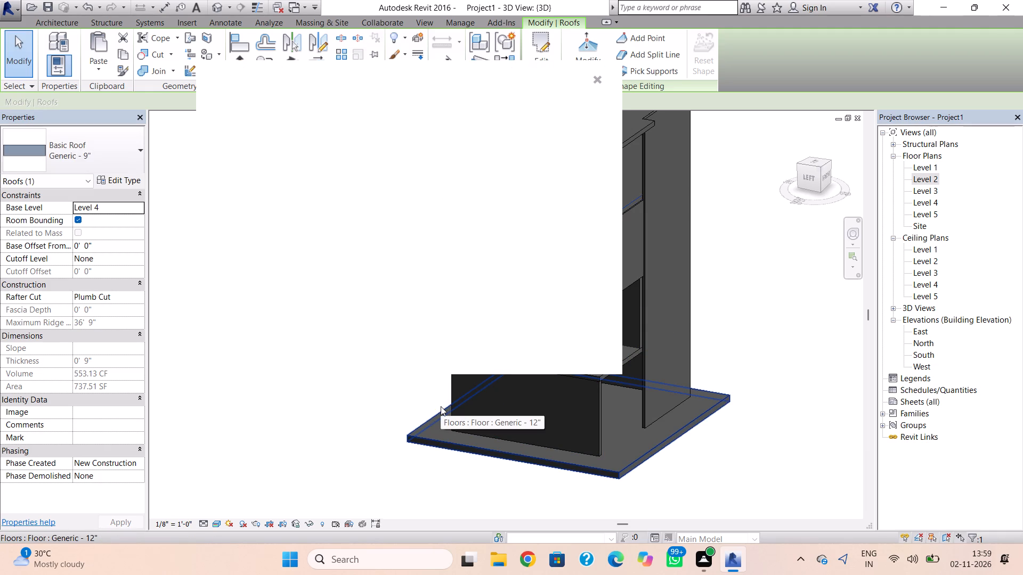
pyautogui.press('F5')
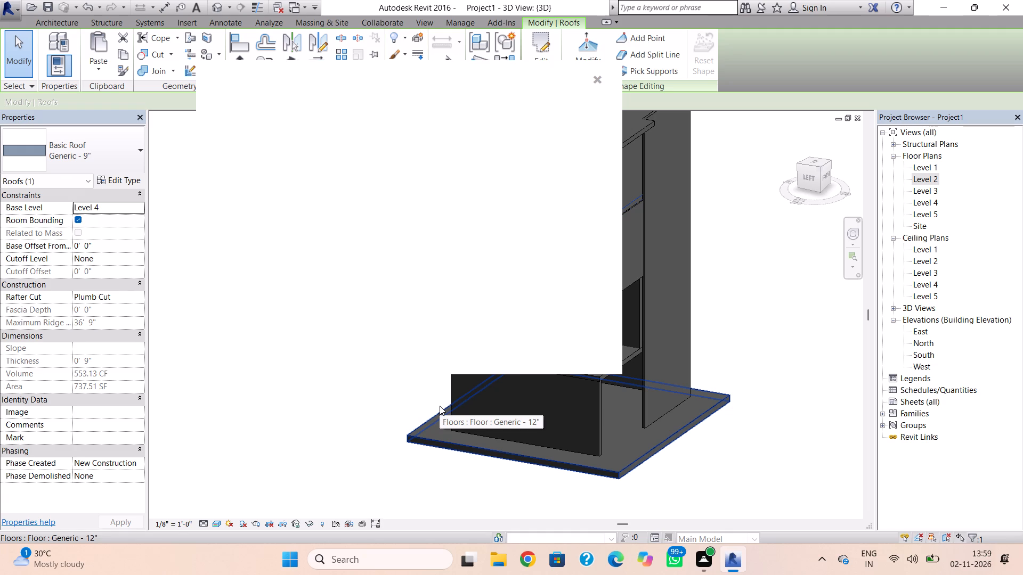
pyautogui.scroll(-4, 440, 374)
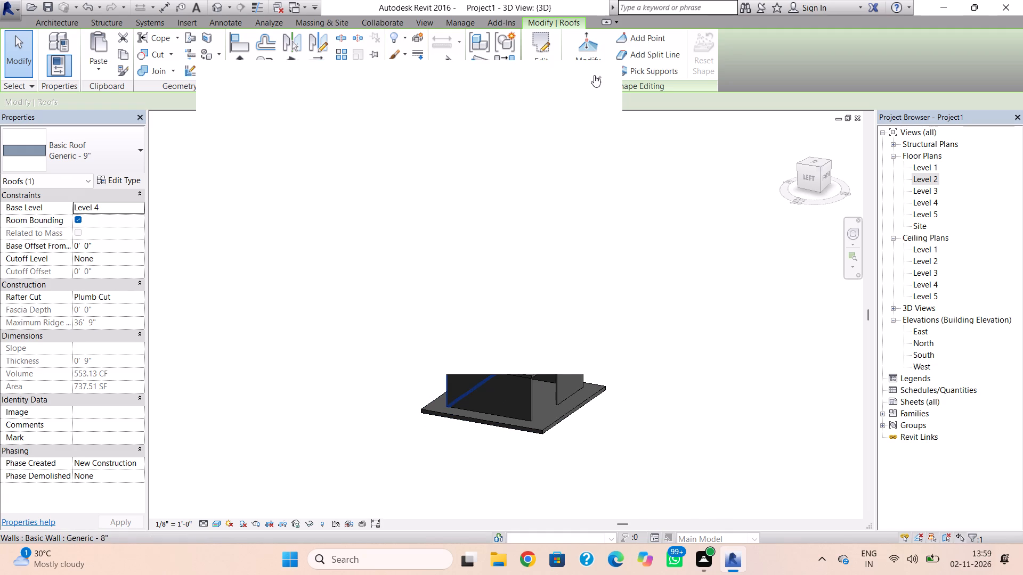
pyautogui.click(595, 75)
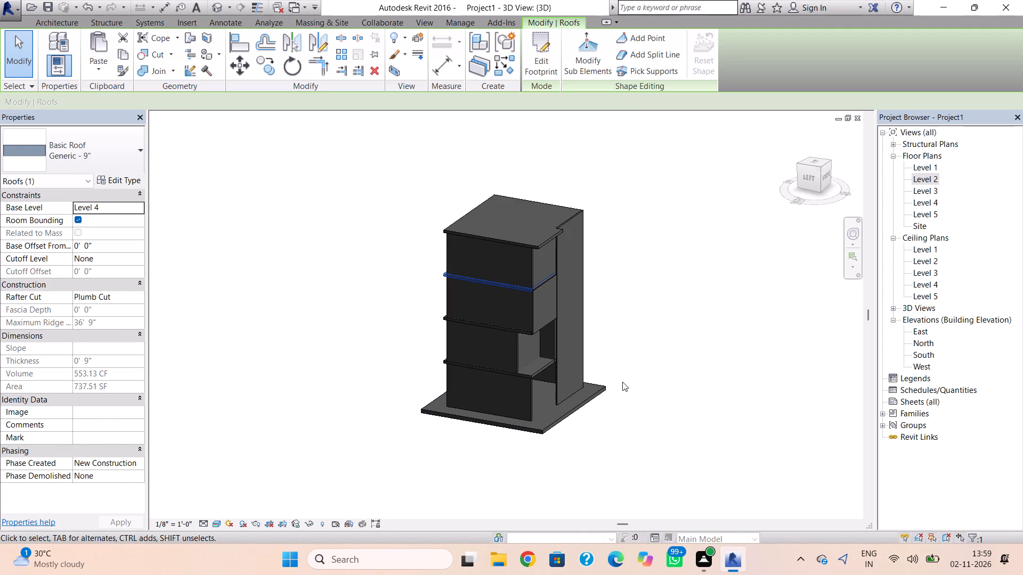
pyautogui.keyDown('shift'); pyautogui.moveTo(622, 382); pyautogui.dragTo(491, 445, button='right'); pyautogui.keyUp('shift')
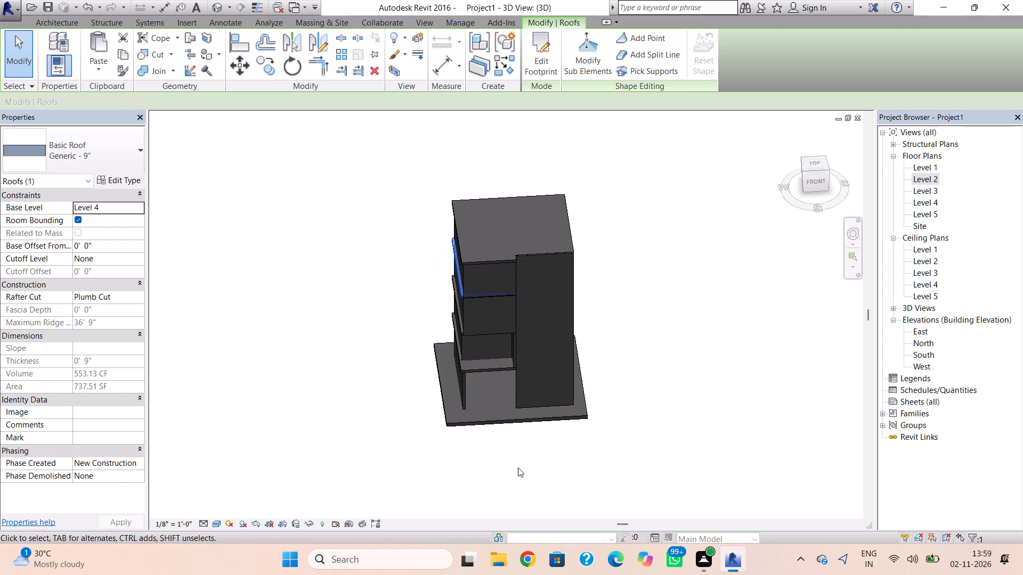
pyautogui.press('F11')
pyautogui.press('F11')
pyautogui.press('F11')
# Edit the ground floor slab's boundary in the Level 1 floor plan, moving its west edge farther outward, and finish the sketch.
pyautogui.doubleClick(929, 164)
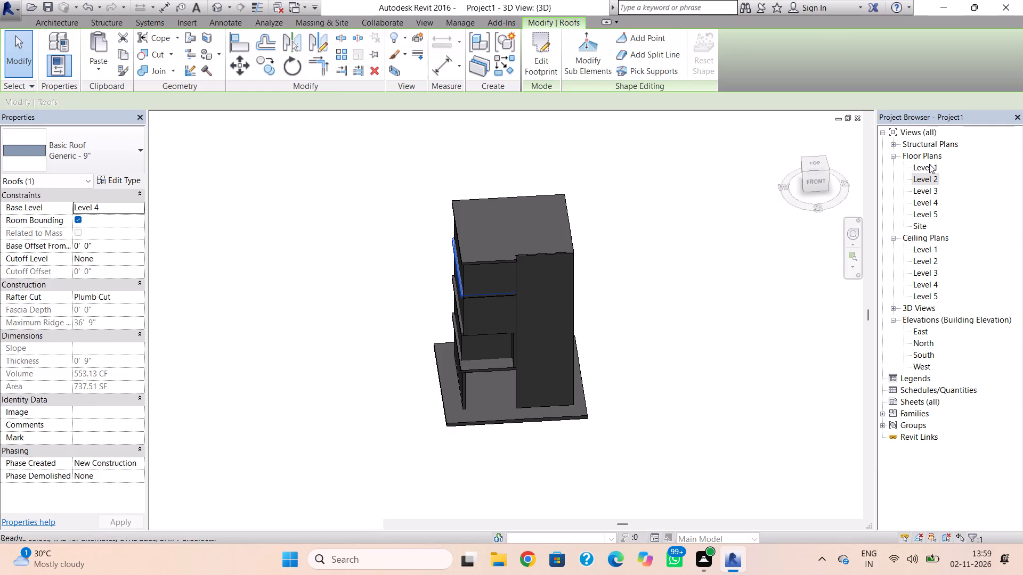
pyautogui.scroll(-4, 481, 413)
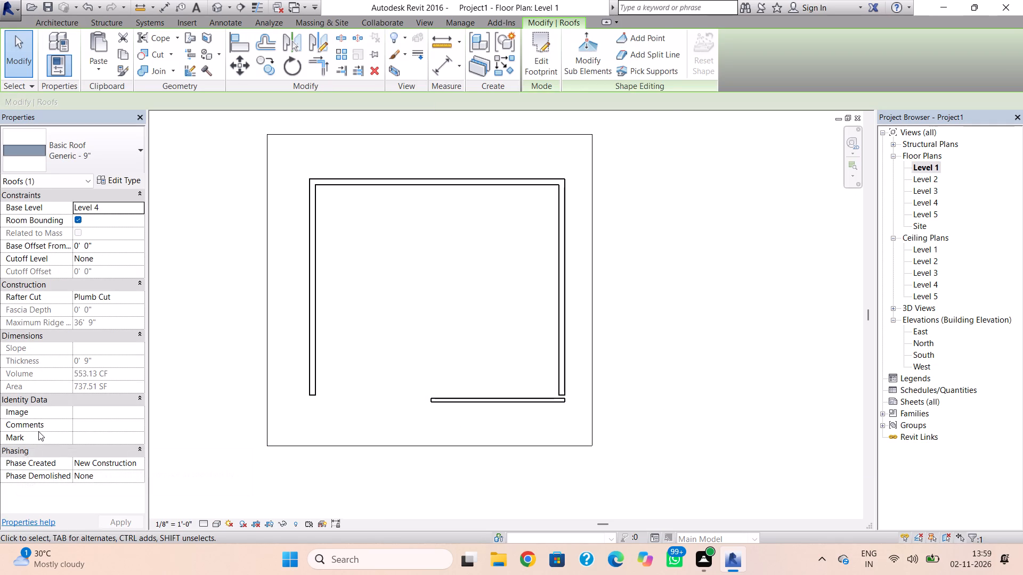
pyautogui.doubleClick(266, 325)
pyautogui.click(266, 325)
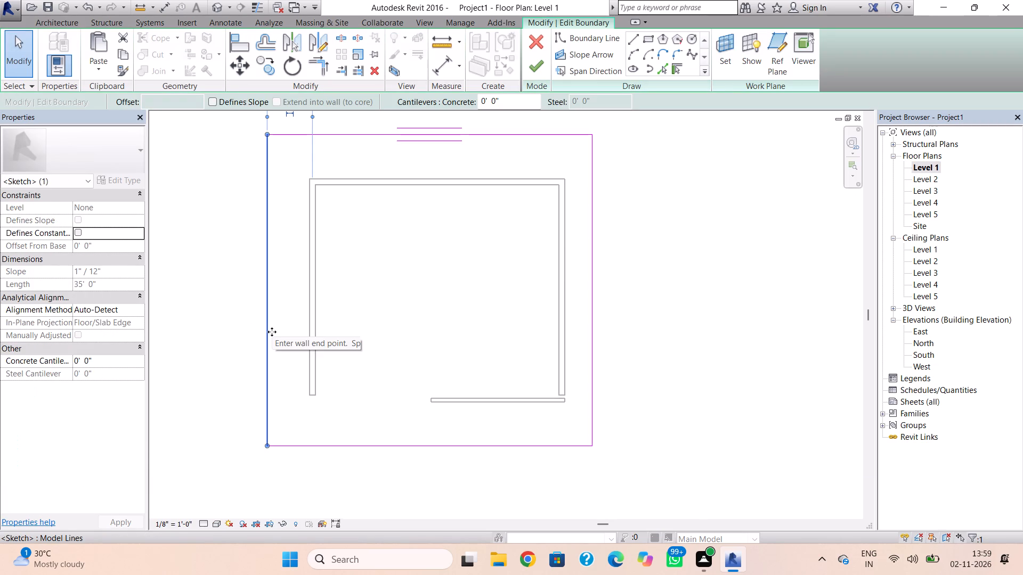
pyautogui.press('Left')
pyautogui.press('Left')
pyautogui.press('Left')
pyautogui.press('Left')
pyautogui.press('Left')
pyautogui.press('Left')
pyautogui.press('Left')
pyautogui.press('Left')
pyautogui.press('Left')
pyautogui.press('Left')
pyautogui.press('Left')
pyautogui.press('Left')
pyautogui.press('Left')
pyautogui.press('Left')
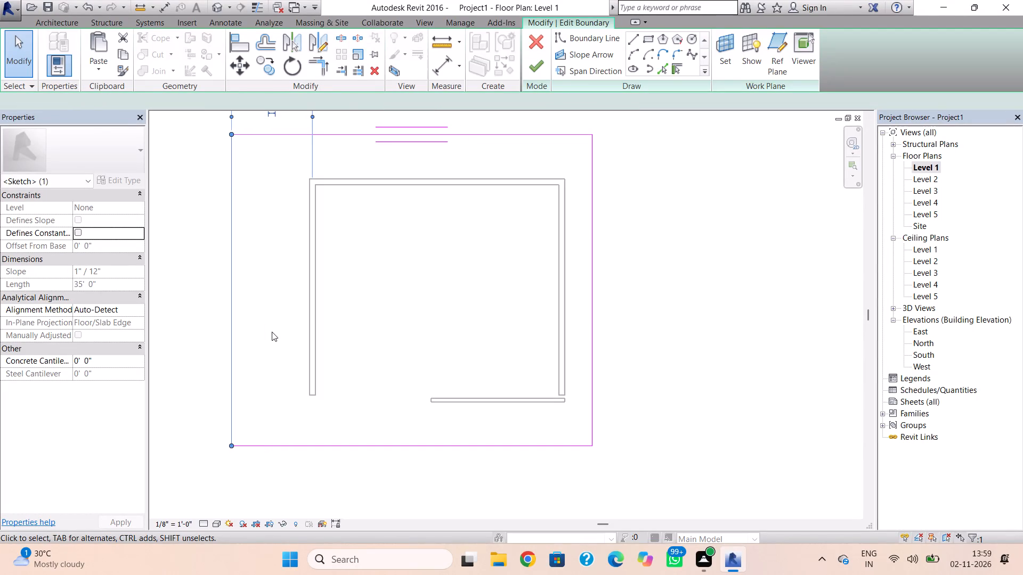
pyautogui.click(538, 69)
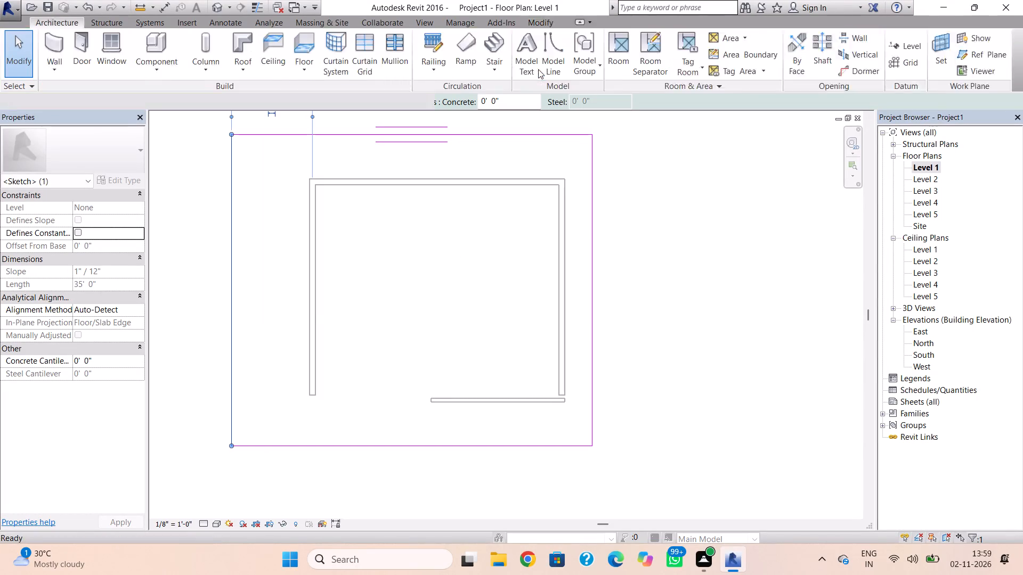
pyautogui.press('F11')
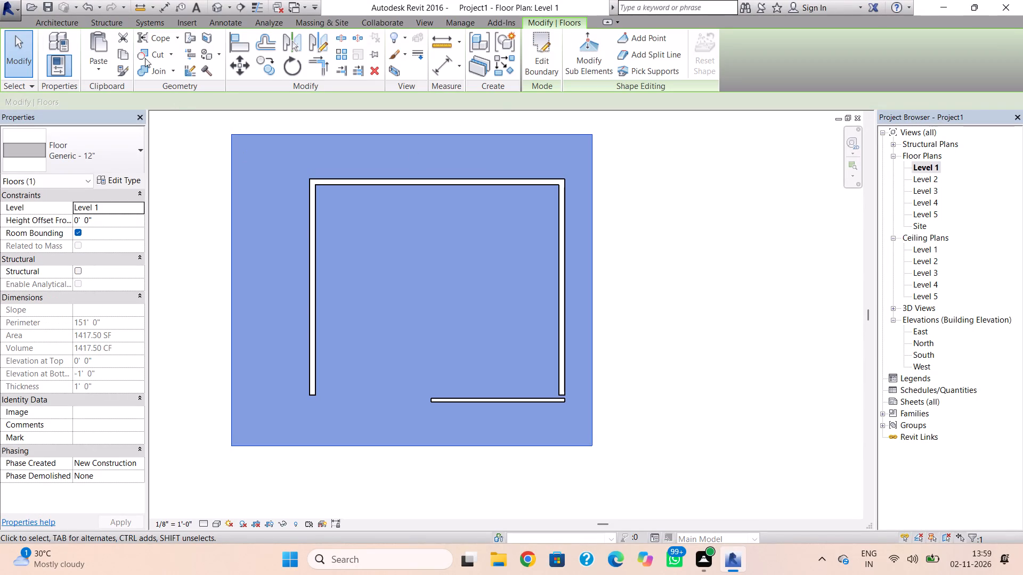
pyautogui.press('F11')
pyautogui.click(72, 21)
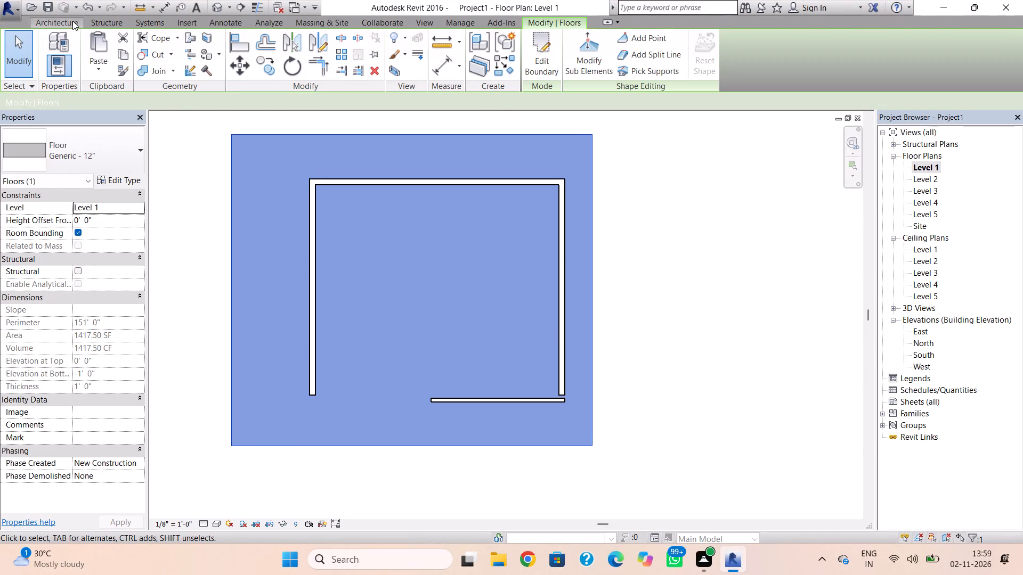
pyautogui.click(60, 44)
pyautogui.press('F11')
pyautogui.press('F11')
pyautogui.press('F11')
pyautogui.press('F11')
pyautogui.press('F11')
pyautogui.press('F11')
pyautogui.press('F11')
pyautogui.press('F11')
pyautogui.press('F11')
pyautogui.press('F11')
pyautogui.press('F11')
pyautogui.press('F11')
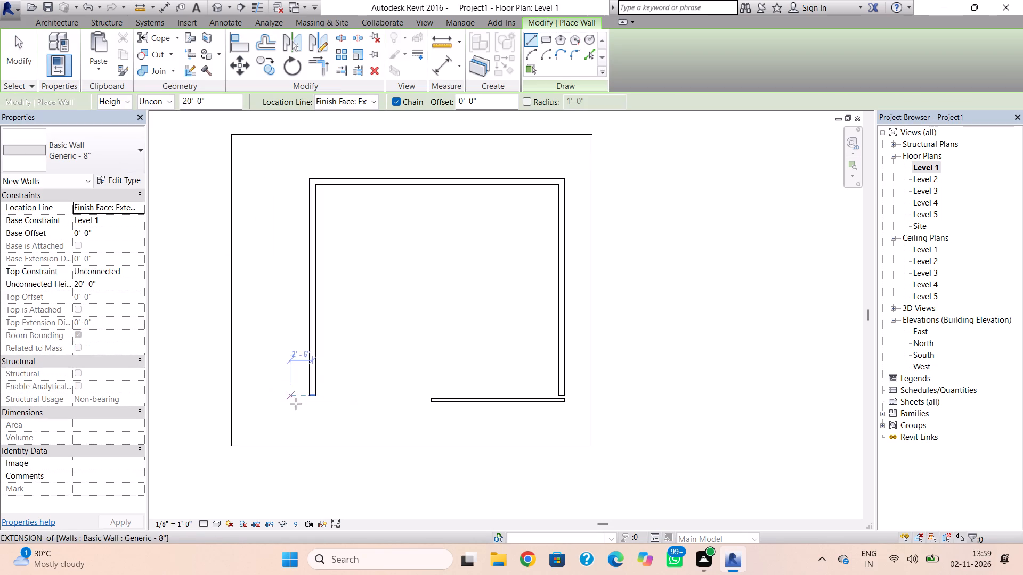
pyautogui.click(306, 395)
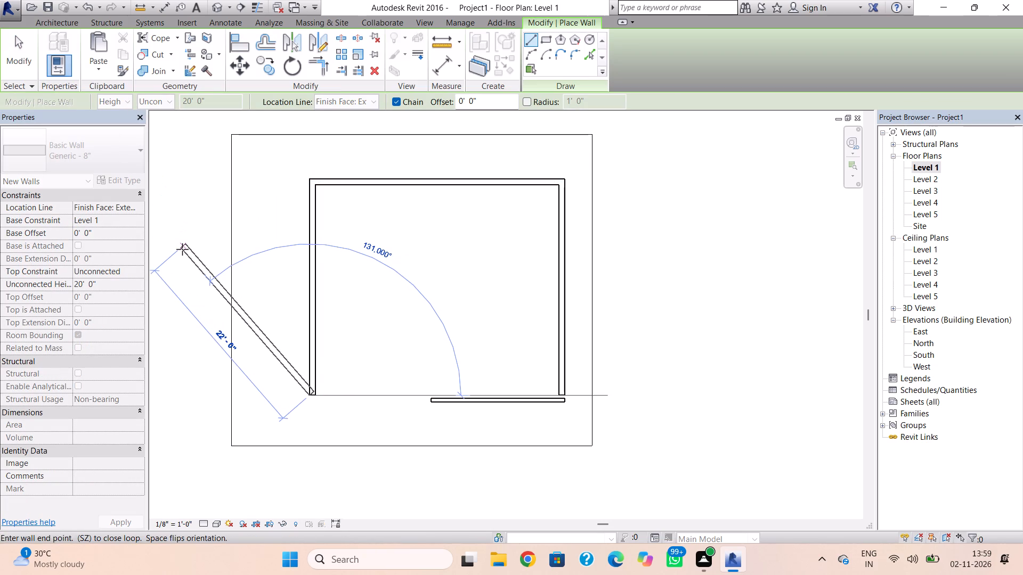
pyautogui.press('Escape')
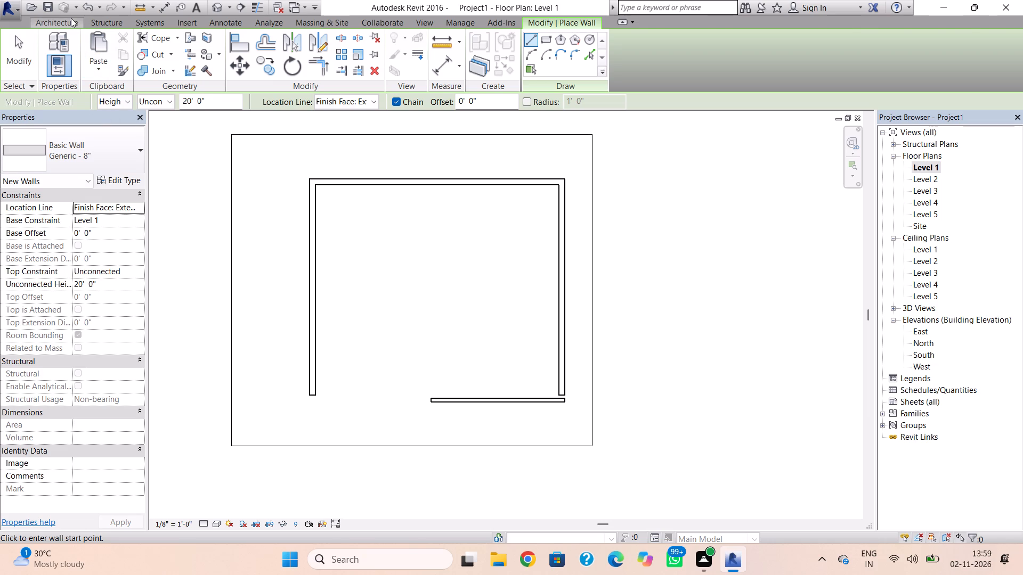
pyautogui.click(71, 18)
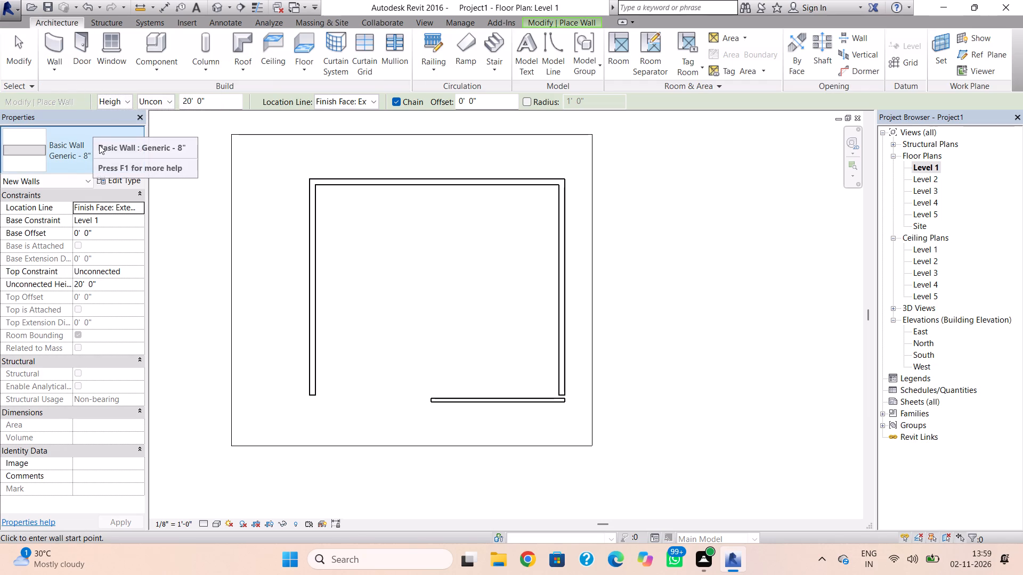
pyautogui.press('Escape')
# Draw three Generic - 5" walls up to Level 2, enclosing an annex about 7'-7 1/2" by 24'-3 1/2" along the Level 1 west wall.
pyautogui.click(67, 43)
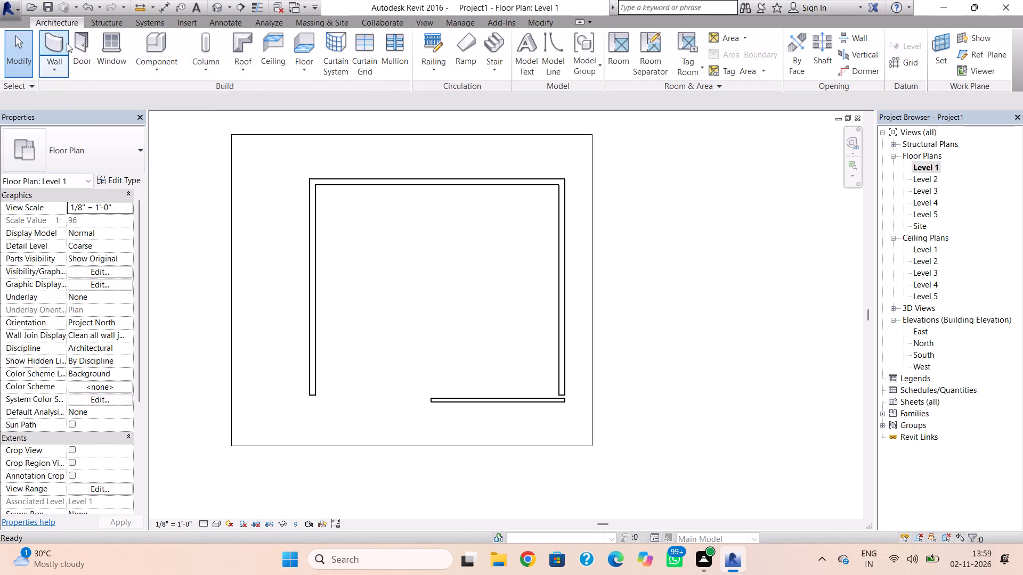
pyautogui.click(102, 149)
pyautogui.scroll(1, 84, 259)
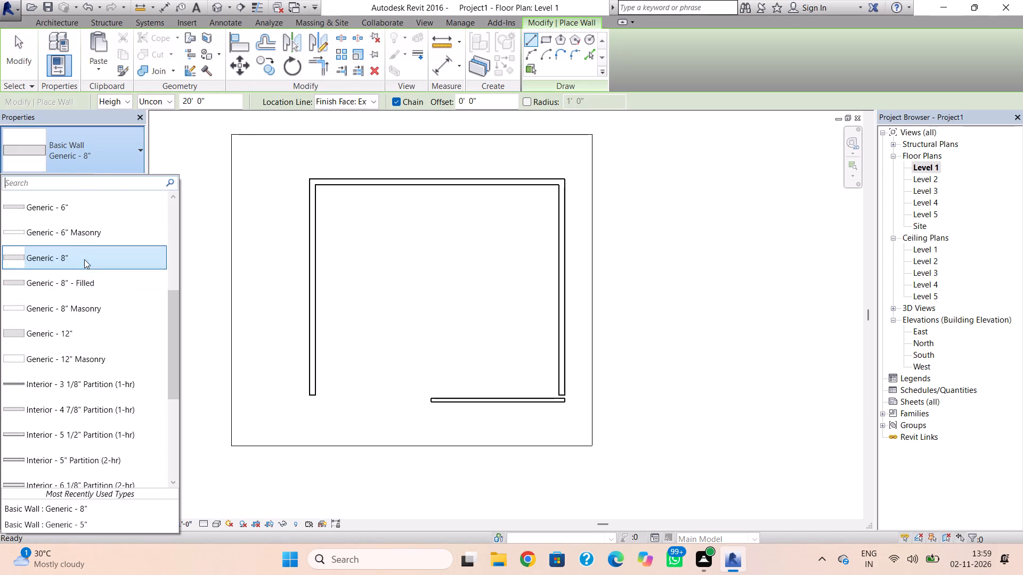
pyautogui.scroll(2, 84, 259)
pyautogui.click(95, 250)
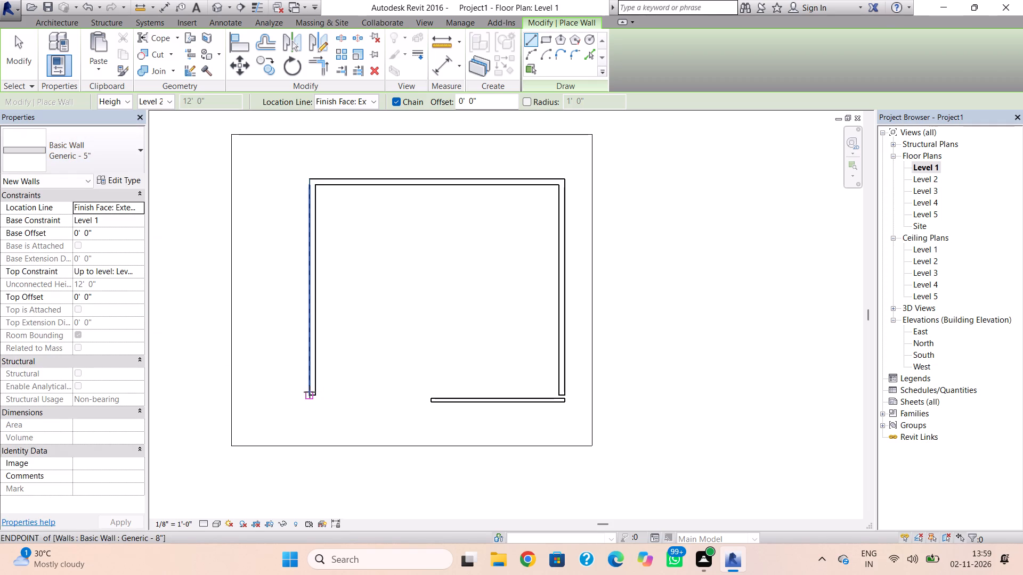
pyautogui.click(310, 392)
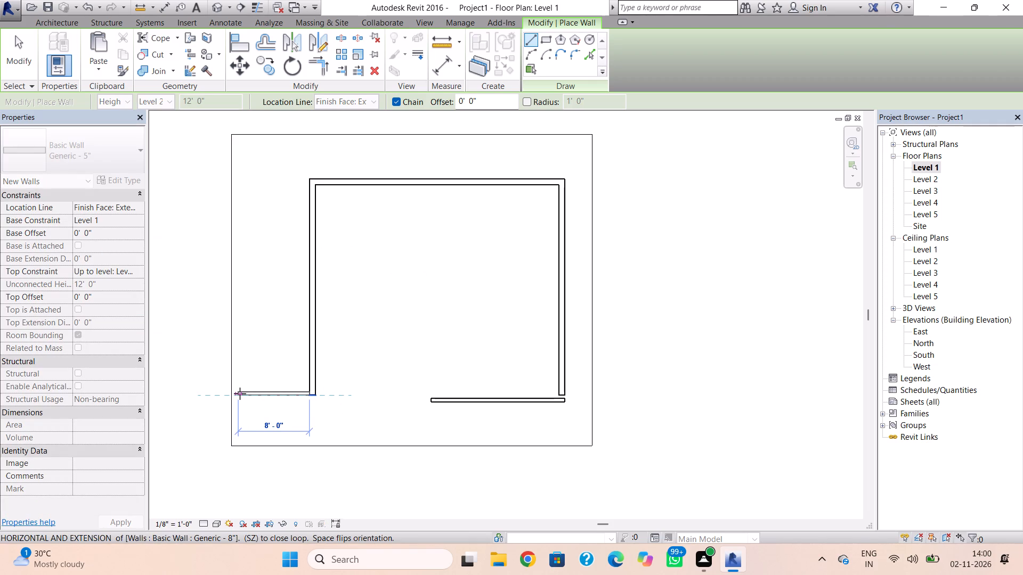
pyautogui.click(241, 393)
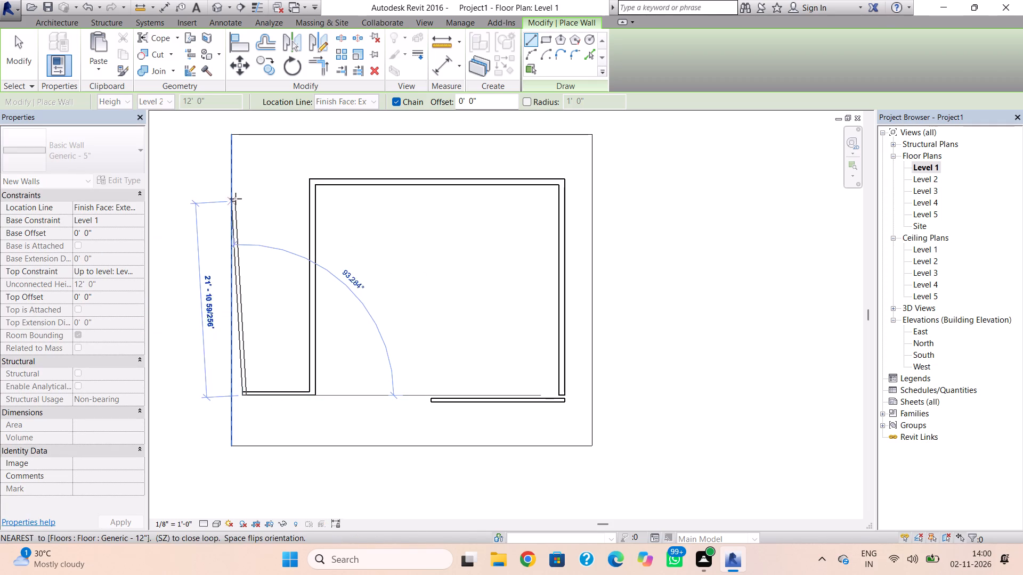
pyautogui.click(246, 176)
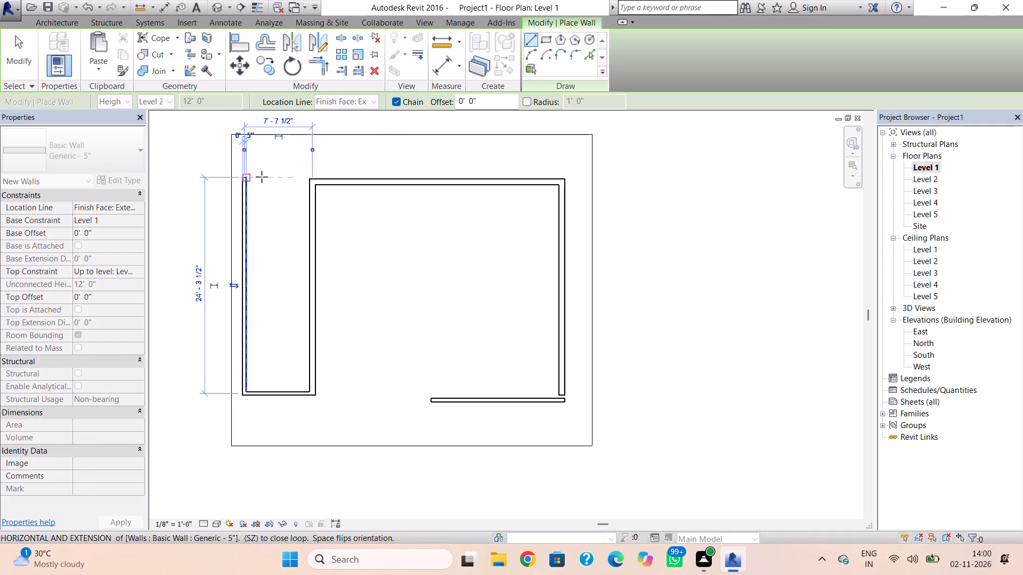
pyautogui.click(311, 180)
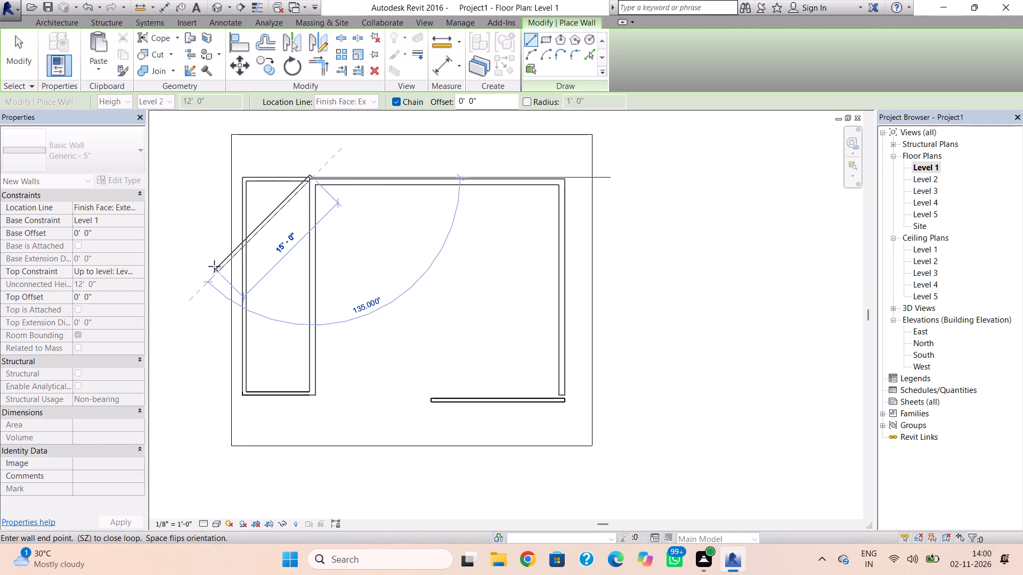
pyautogui.press('Escape')
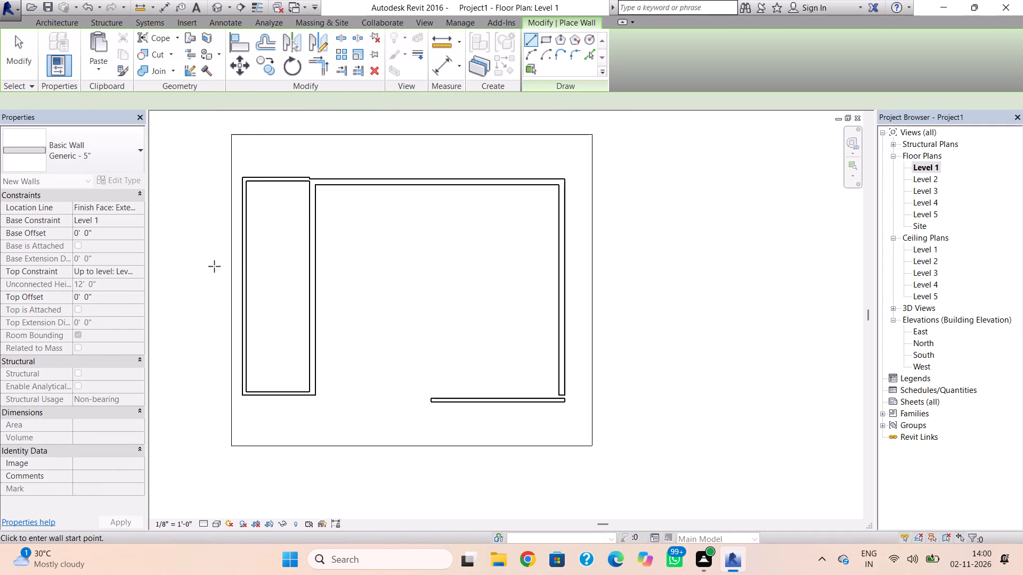
pyautogui.click(213, 3)
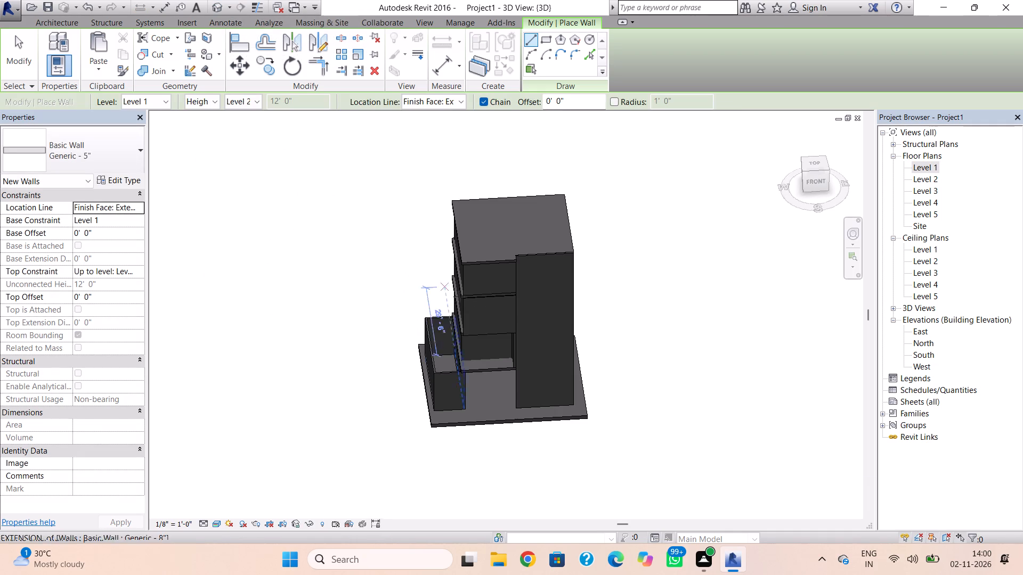
pyautogui.keyDown('shift'); pyautogui.moveTo(481, 351); pyautogui.dragTo(388, 249, button='right'); pyautogui.keyUp('shift')
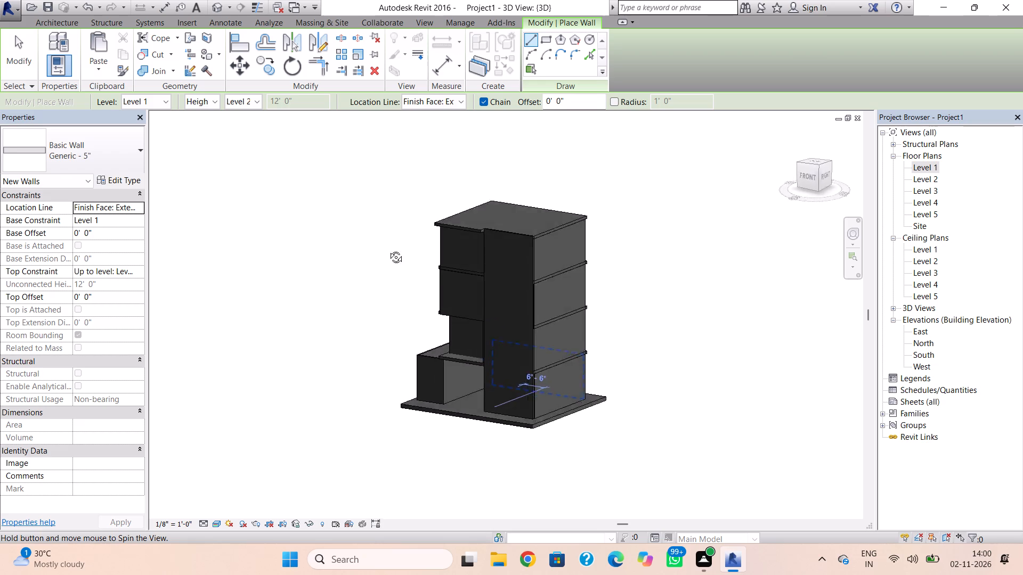
pyautogui.keyDown('shift'); pyautogui.moveTo(388, 249); pyautogui.dragTo(506, 380, button='right'); pyautogui.keyUp('shift')
pyautogui.hotkey('shift', 'F11')
pyautogui.hotkey('shift', 'F11')
pyautogui.hotkey('shift', 'F11')
pyautogui.hotkey('shift', 'F11')
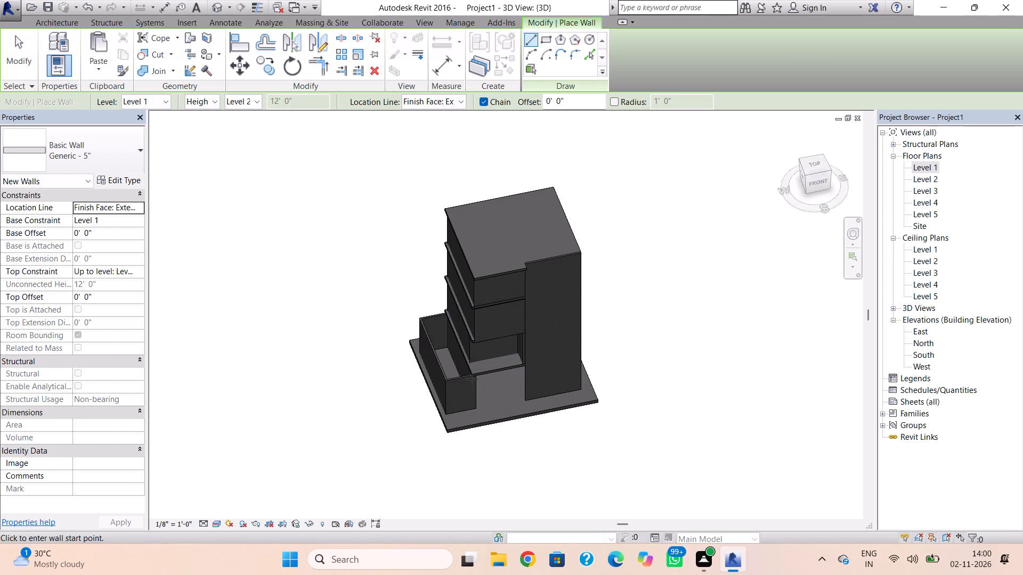
pyautogui.press('Escape')
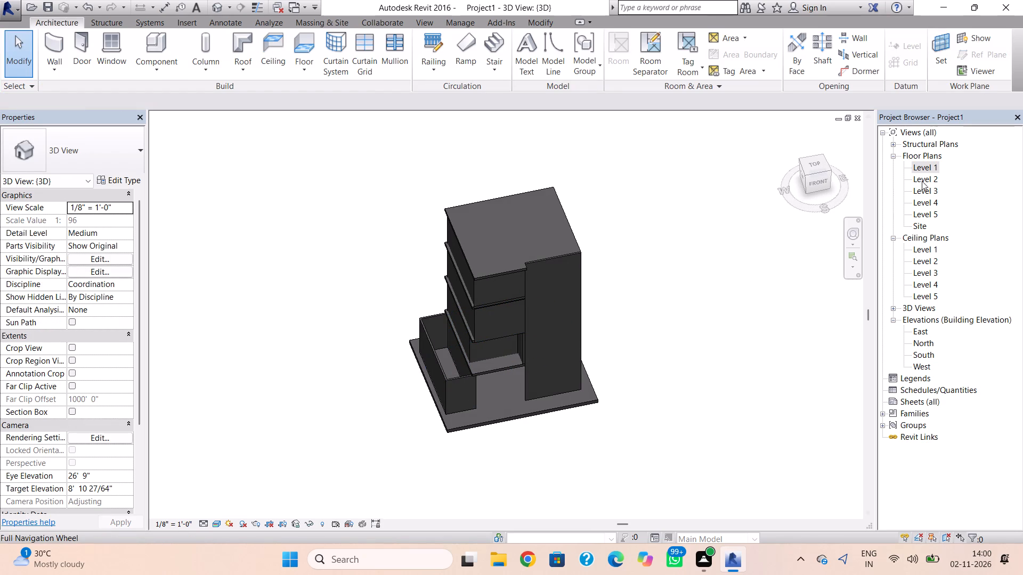
# In the Level 1 floor plan, set the top constraint of the three west annex walls to Up to level: Level 5.
pyautogui.press('F11')
pyautogui.click(926, 169)
pyautogui.press('F11')
pyautogui.click(926, 169)
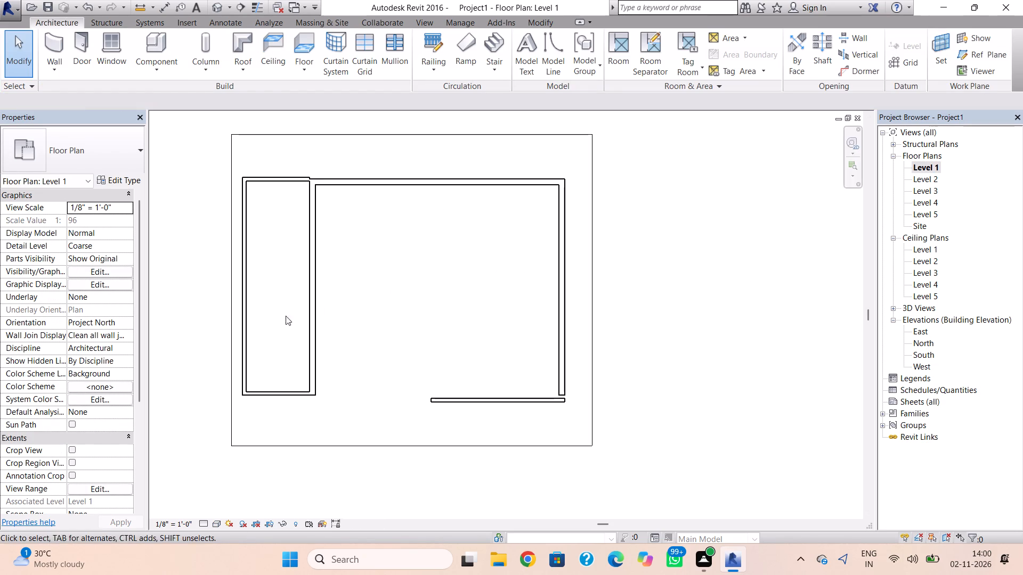
pyautogui.click(245, 331)
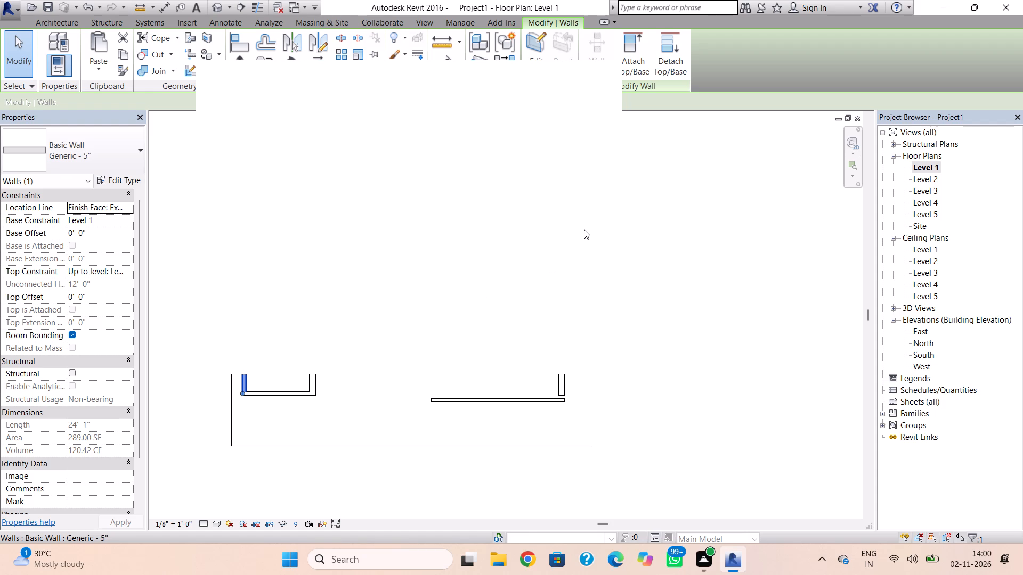
pyautogui.click(598, 81)
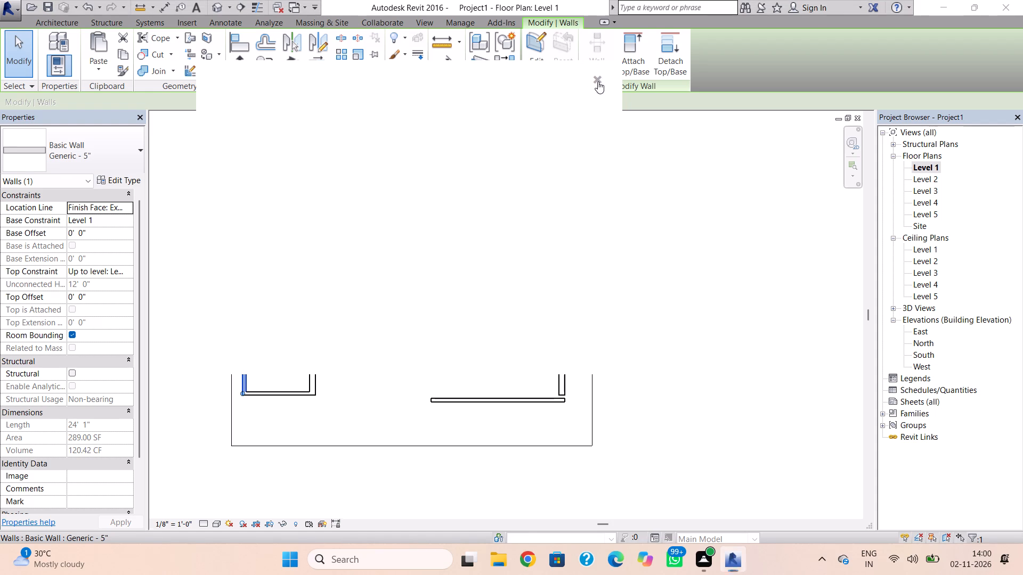
pyautogui.press('F11')
pyautogui.press('F11')
pyautogui.press('F11')
pyautogui.press('F11')
pyautogui.press('F11')
pyautogui.press('F11')
pyautogui.press('F11')
pyautogui.press('F11')
pyautogui.press('F11')
pyautogui.press('F11')
pyautogui.press('F11')
pyautogui.press('F11')
pyautogui.press('F11')
pyautogui.press('F11')
pyautogui.press('F11')
pyautogui.press('F11')
pyautogui.press('F11')
pyautogui.press('F11')
pyautogui.press('F11')
pyautogui.press('F11')
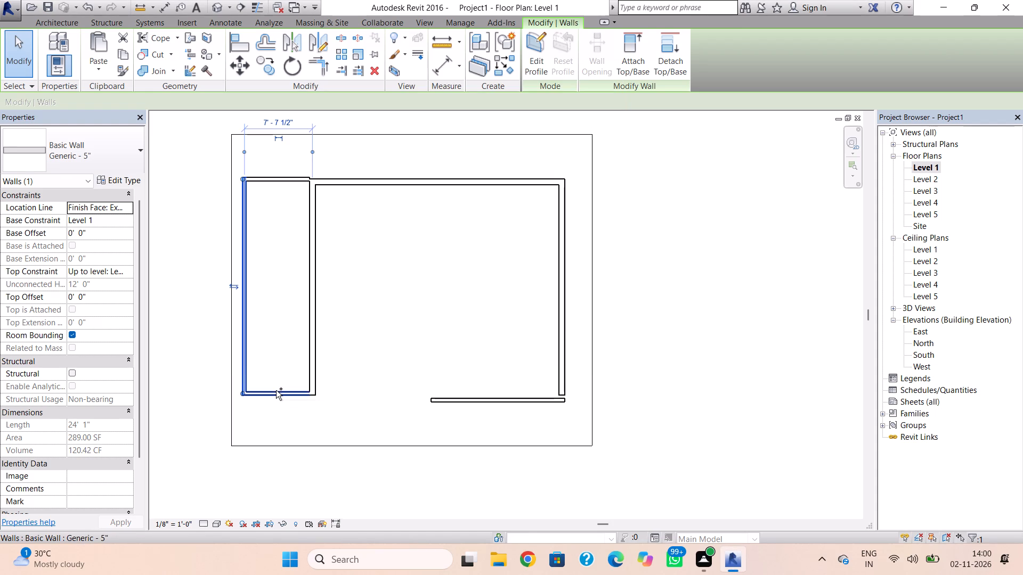
pyautogui.keyDown('ctrl'); pyautogui.click(276, 390); pyautogui.keyUp('ctrl')
pyautogui.keyDown('ctrl'); pyautogui.click(287, 181); pyautogui.keyUp('ctrl')
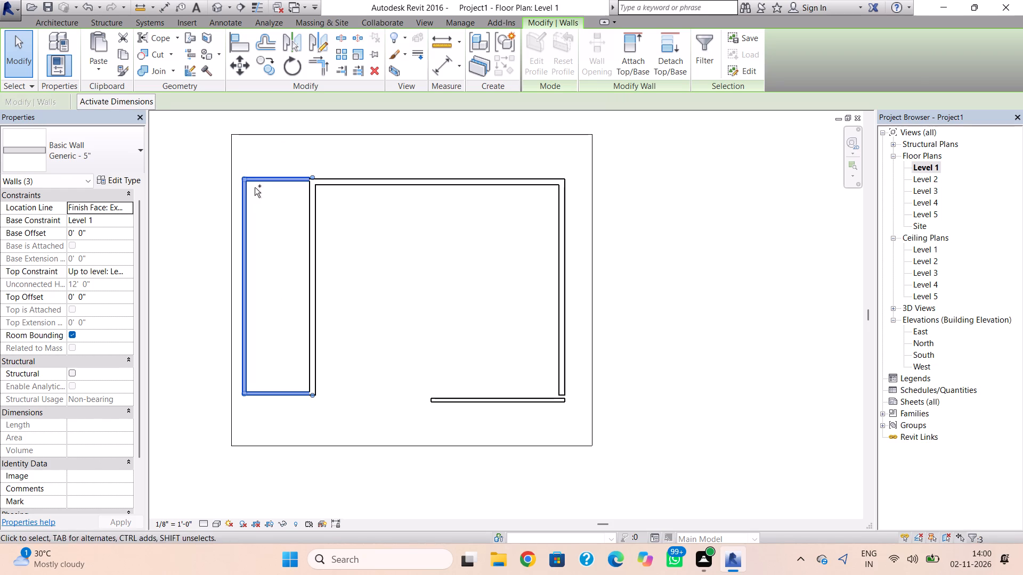
pyautogui.click(120, 221)
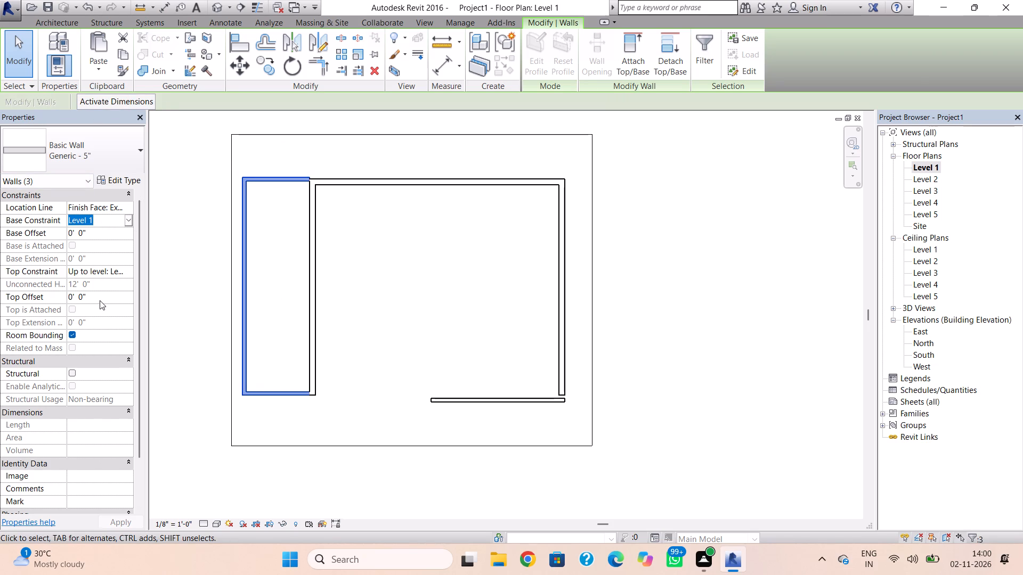
pyautogui.click(125, 272)
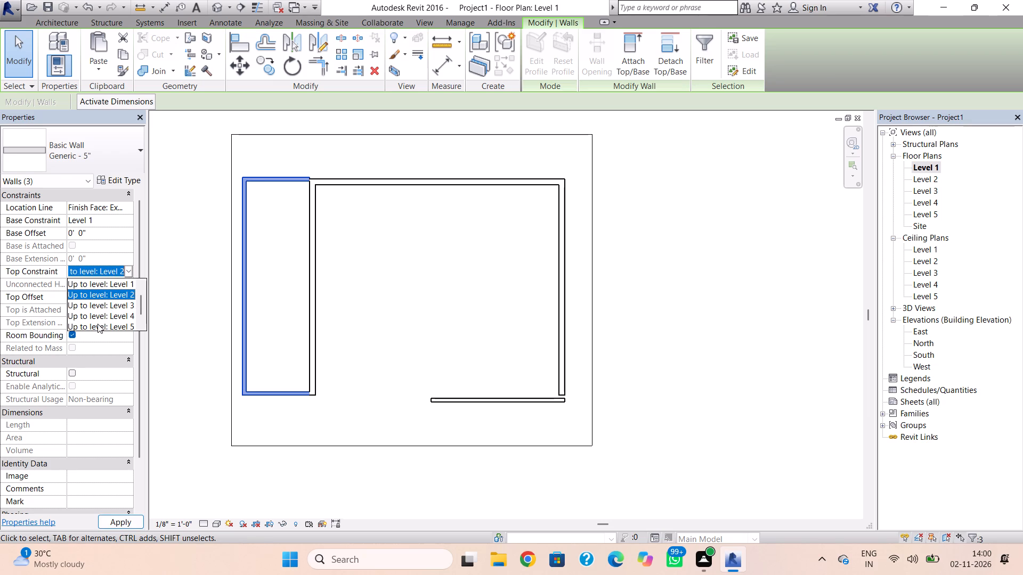
pyautogui.scroll(-1, 98, 324)
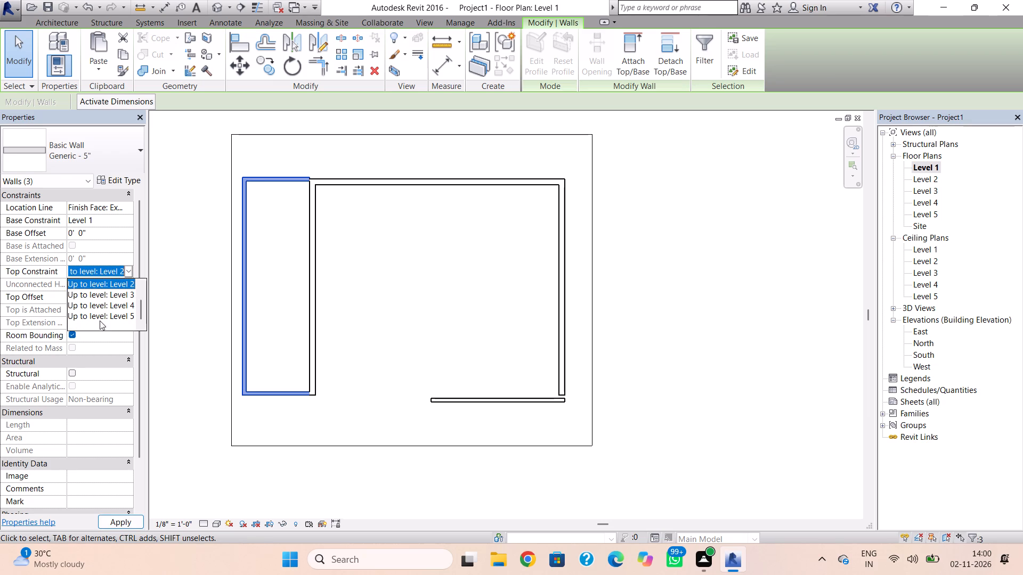
pyautogui.click(104, 316)
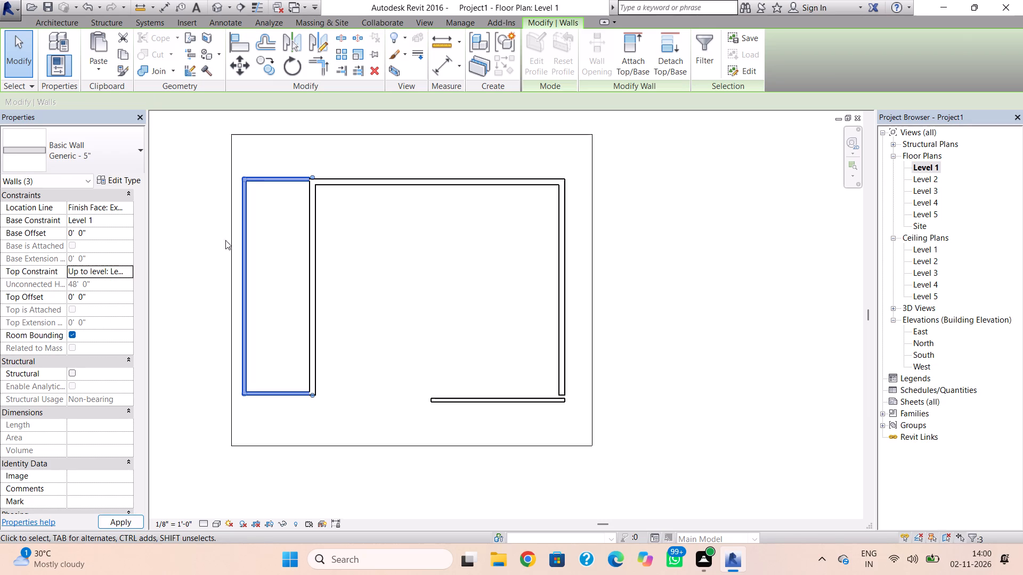
pyautogui.click(220, 2)
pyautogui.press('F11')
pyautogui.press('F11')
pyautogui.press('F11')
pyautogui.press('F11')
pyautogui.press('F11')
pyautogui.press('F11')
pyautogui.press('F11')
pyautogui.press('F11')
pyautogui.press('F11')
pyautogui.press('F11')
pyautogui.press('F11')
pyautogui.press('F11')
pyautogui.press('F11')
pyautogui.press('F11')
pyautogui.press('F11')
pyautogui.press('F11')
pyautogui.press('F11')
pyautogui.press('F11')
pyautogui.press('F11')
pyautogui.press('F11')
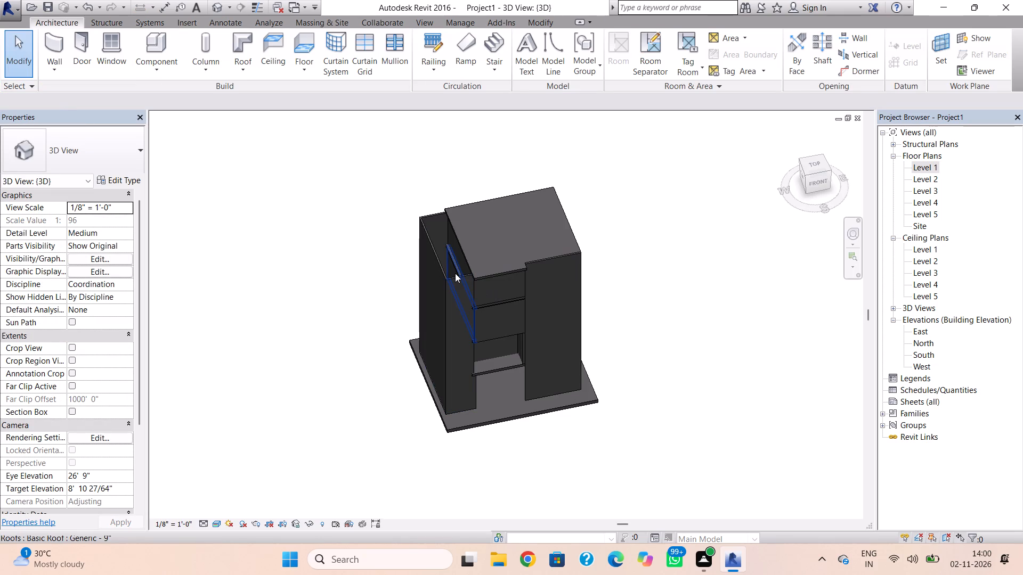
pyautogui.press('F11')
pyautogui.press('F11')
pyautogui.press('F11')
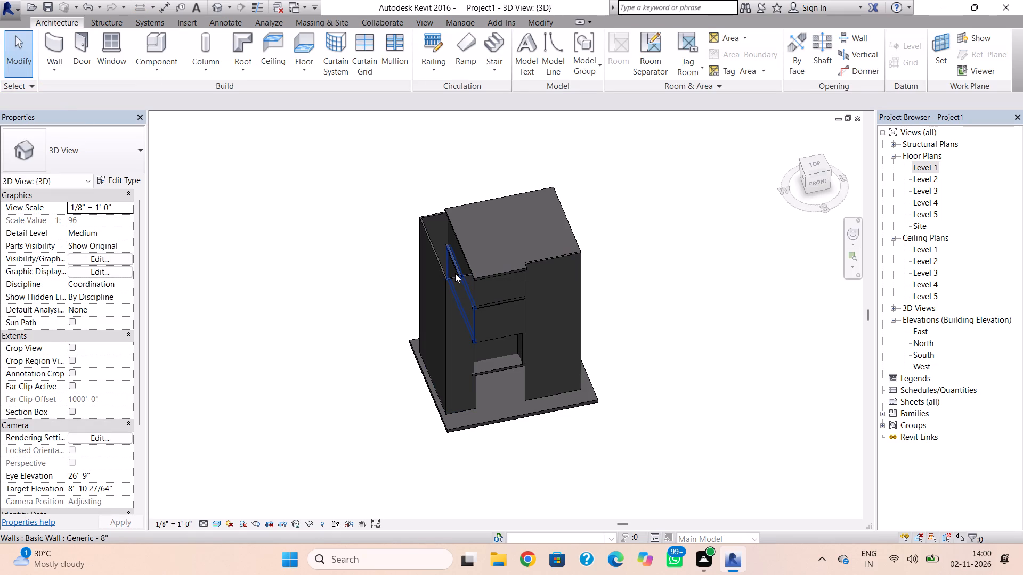
# Delete the full-width Generic - 8" front wall on Level 3 in the 3D view.
pyautogui.rightClick(684, 265)
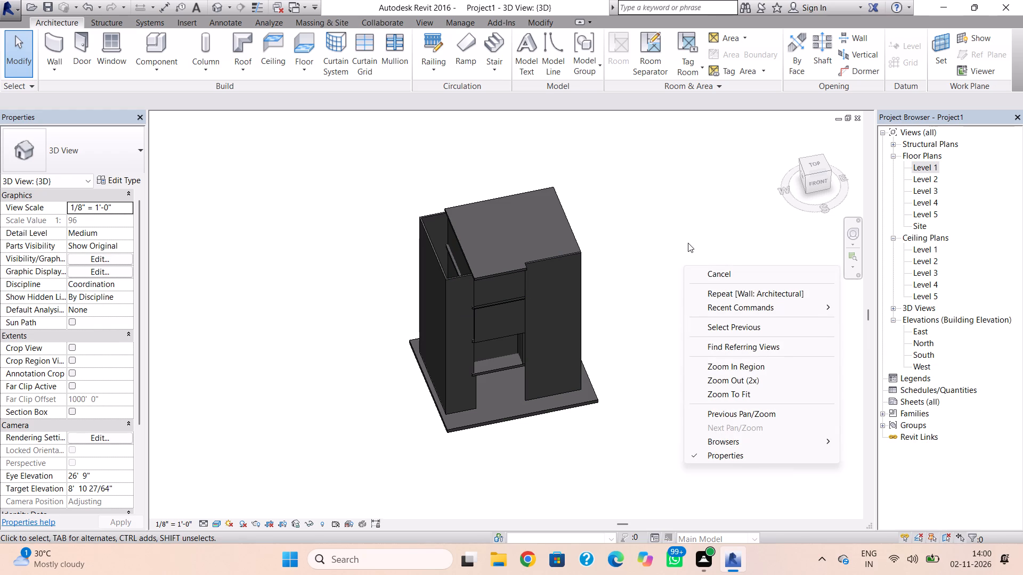
pyautogui.press('Escape')
pyautogui.keyDown('shift'); pyautogui.moveTo(688, 243); pyautogui.dragTo(639, 119, button='right'); pyautogui.keyUp('shift')
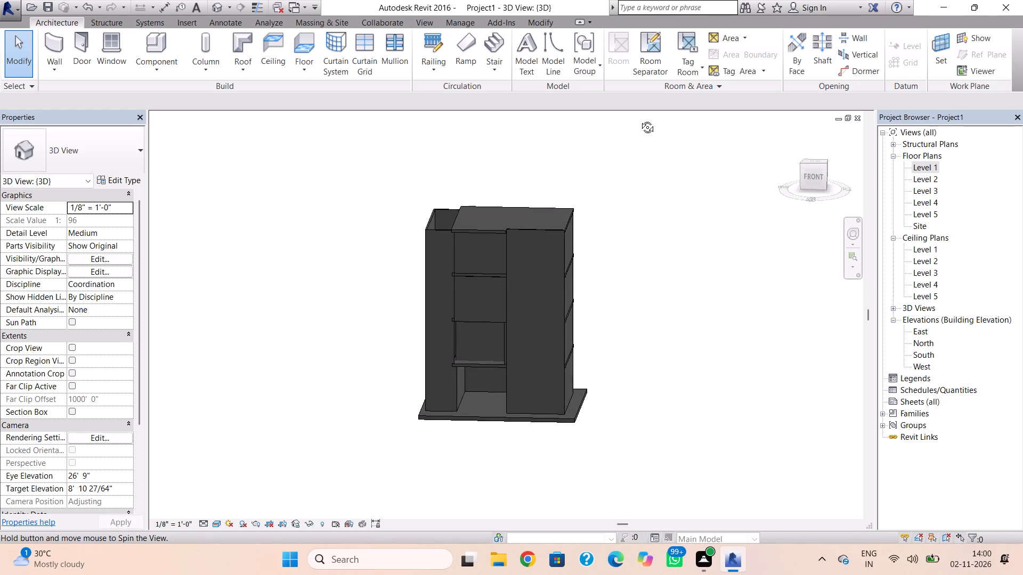
pyautogui.keyDown('shift'); pyautogui.moveTo(639, 119); pyautogui.dragTo(592, 119, button='right'); pyautogui.keyUp('shift')
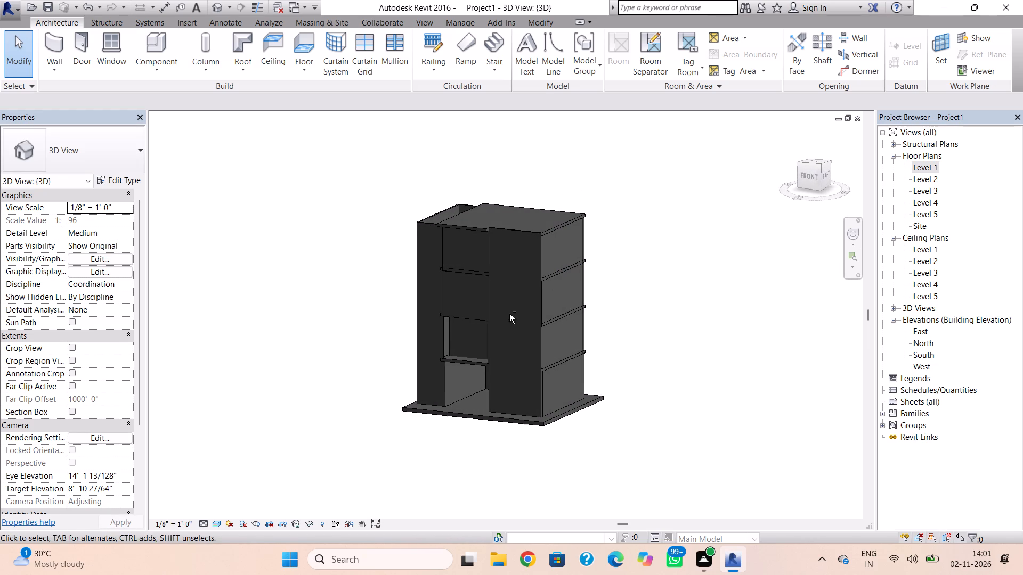
pyautogui.click(478, 314)
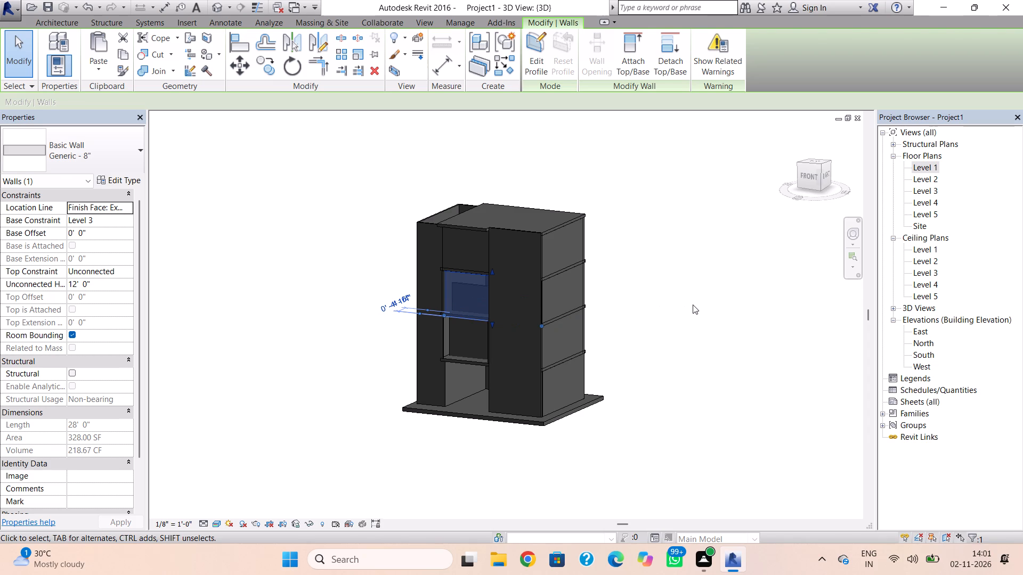
pyautogui.press('Delete')
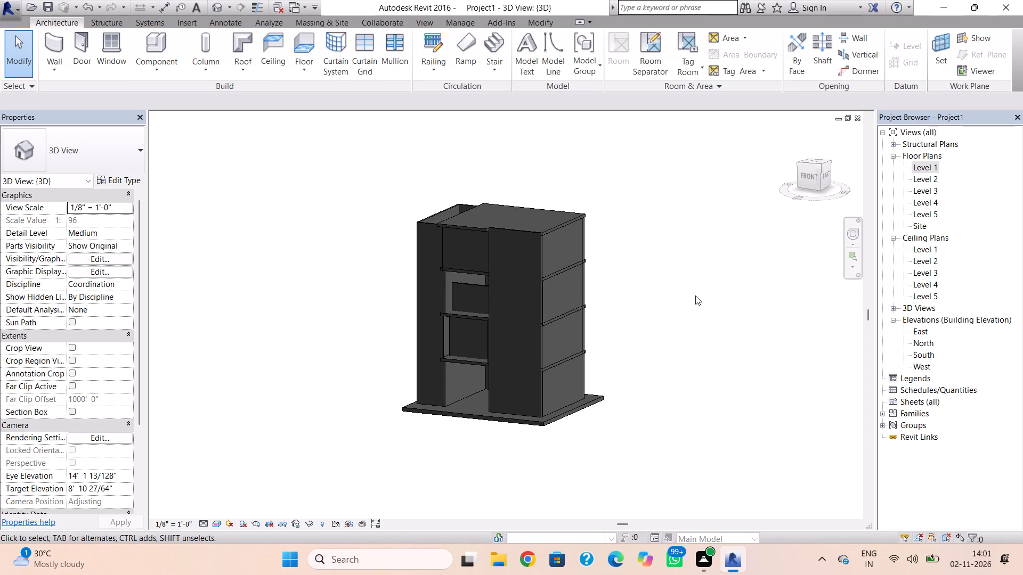
# Set the unconnected height of the recessed front wall based on Level 2 to 12'.
pyautogui.click(476, 283)
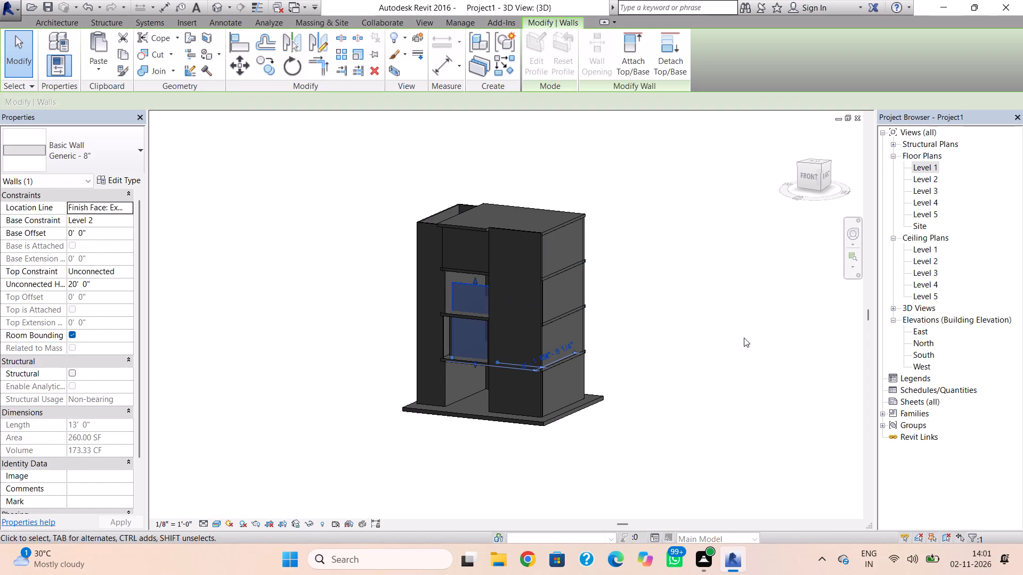
pyautogui.press('F11')
pyautogui.press('F11')
pyautogui.press('F11')
pyautogui.press('F11')
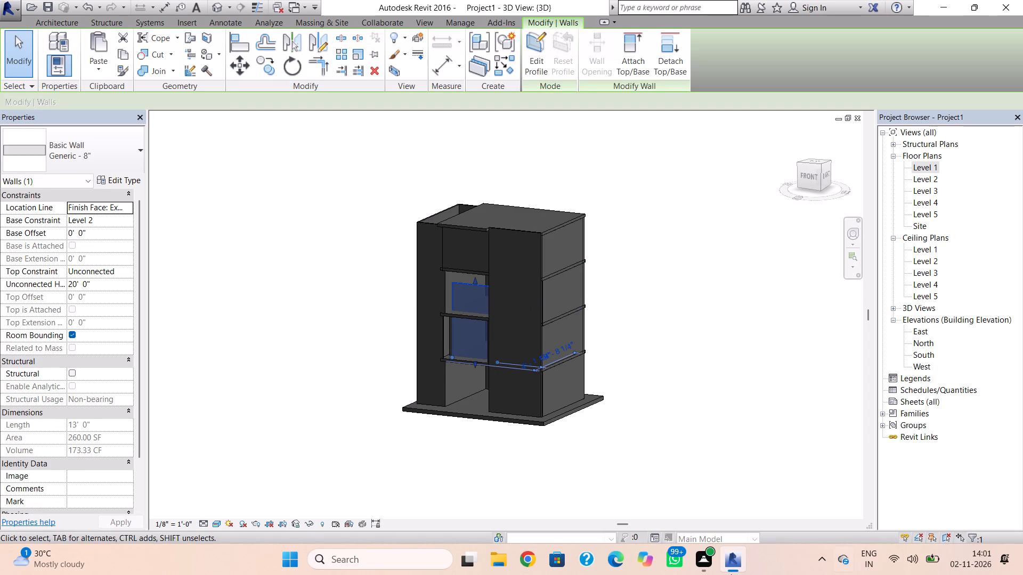
pyautogui.press('F11')
pyautogui.click(100, 285)
pyautogui.write("12'")
pyautogui.press('Return')
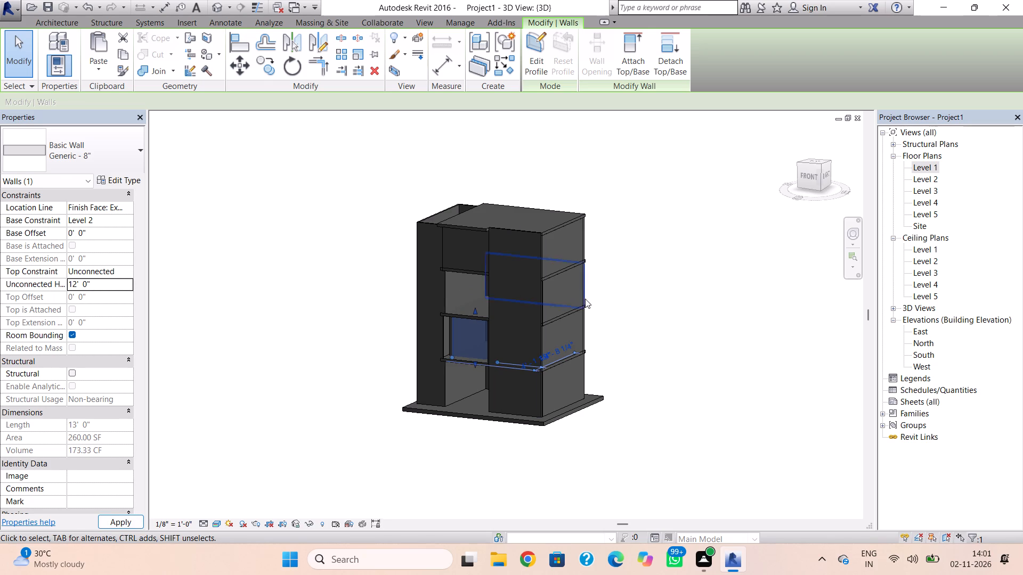
# Copy the three stepped front walls from the Level 2 floor plan and paste them aligned to Level 3.
pyautogui.doubleClick(933, 182)
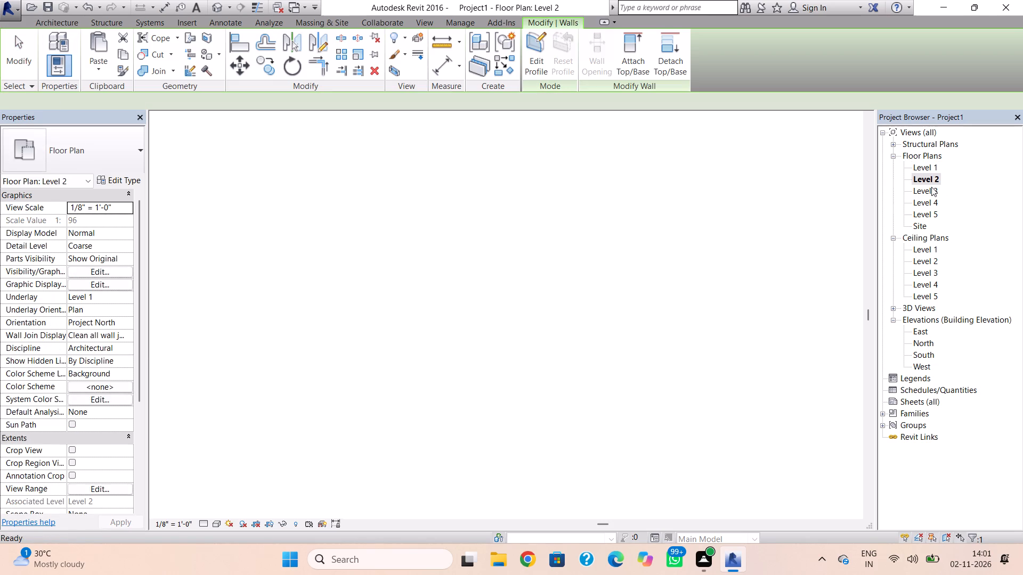
pyautogui.scroll(-7, 627, 314)
pyautogui.moveTo(628, 313); pyautogui.dragTo(606, 317, button='middle')
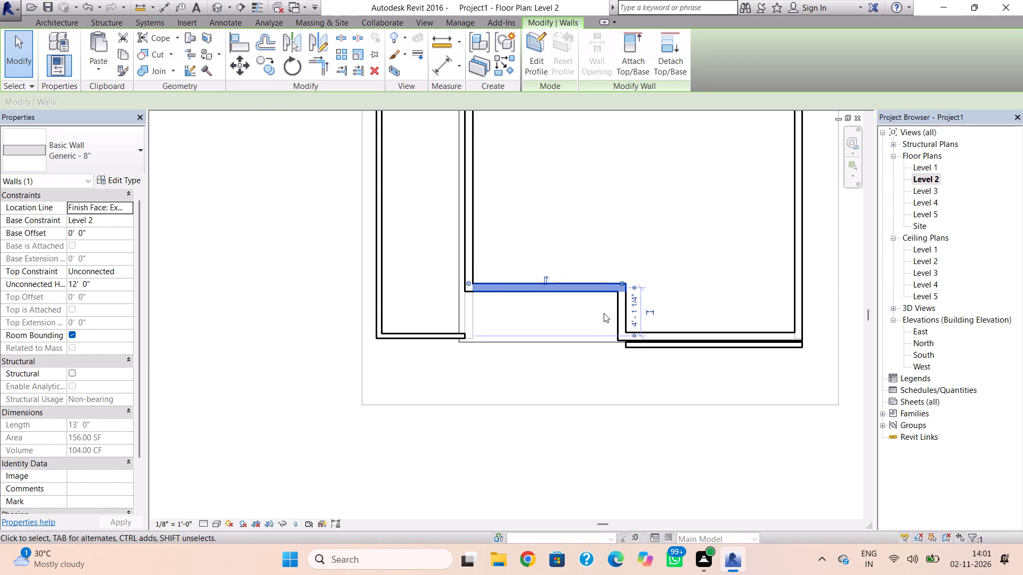
pyautogui.press('Escape')
pyautogui.click(616, 302)
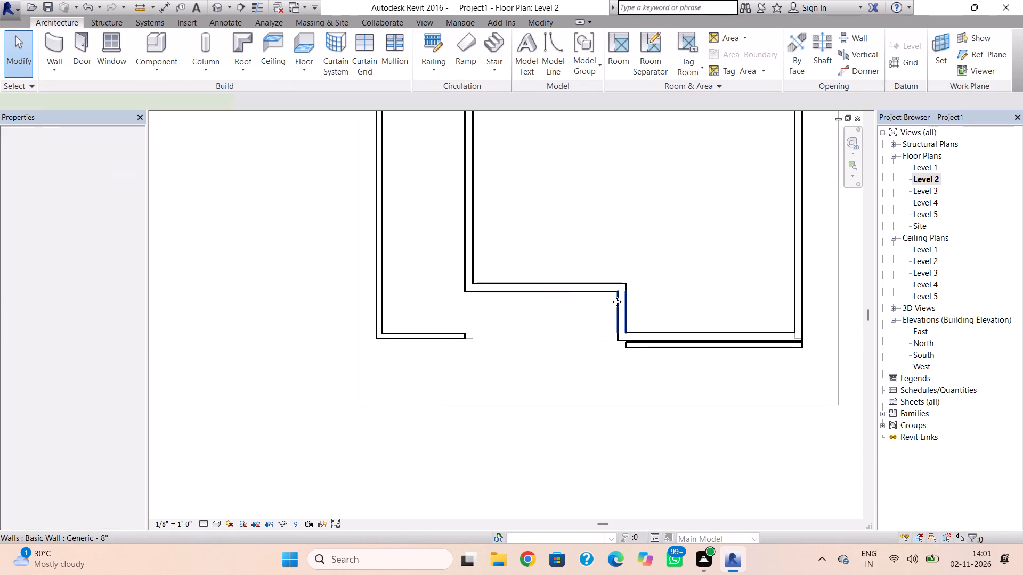
pyautogui.keyDown('ctrl'); pyautogui.click(607, 283); pyautogui.keyUp('ctrl')
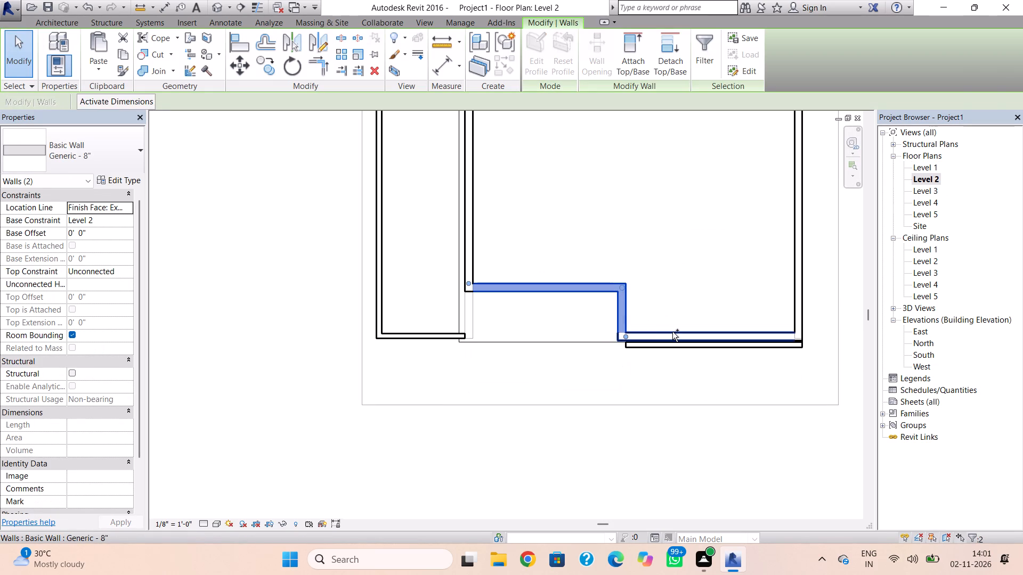
pyautogui.keyDown('ctrl'); pyautogui.click(673, 332); pyautogui.keyUp('ctrl')
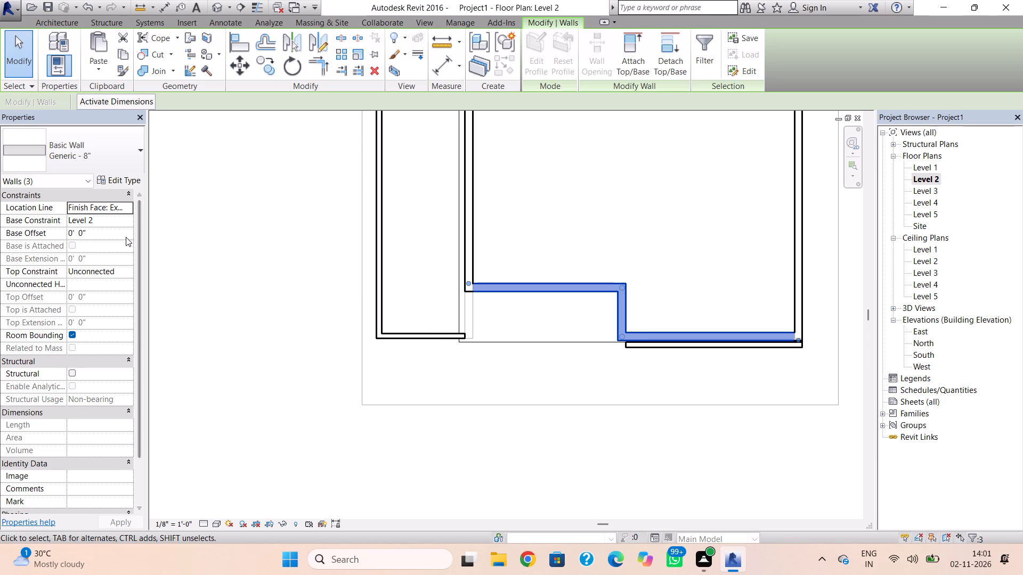
pyautogui.click(123, 53)
pyautogui.click(108, 68)
pyautogui.moveTo(113, 115); pyautogui.dragTo(119, 119)
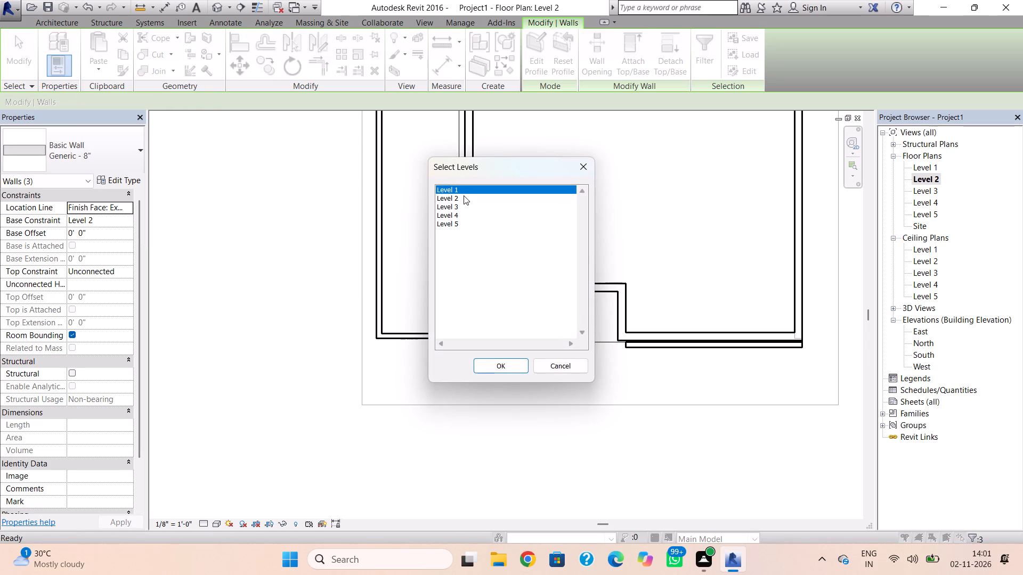
pyautogui.click(464, 206)
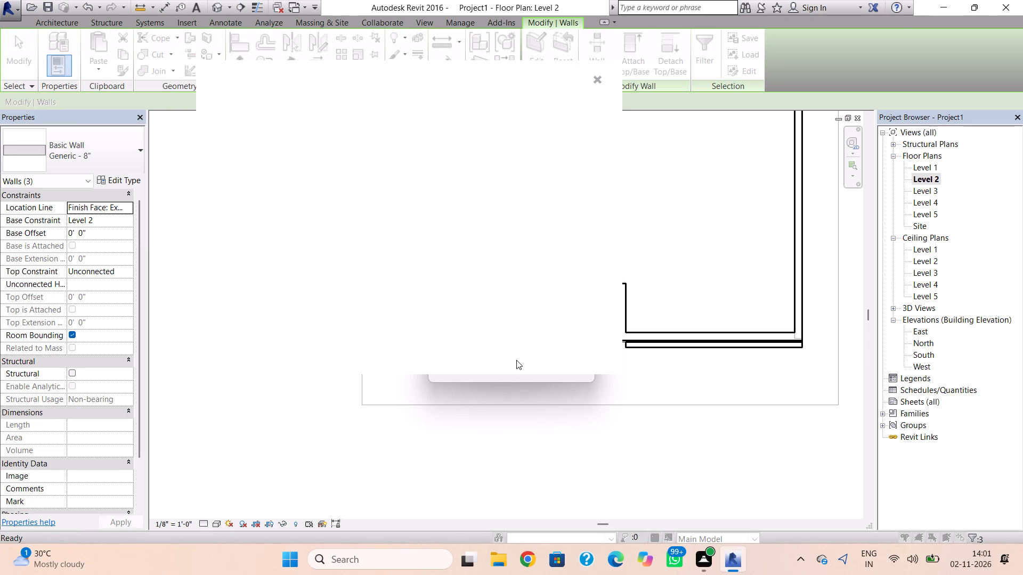
pyautogui.click(599, 86)
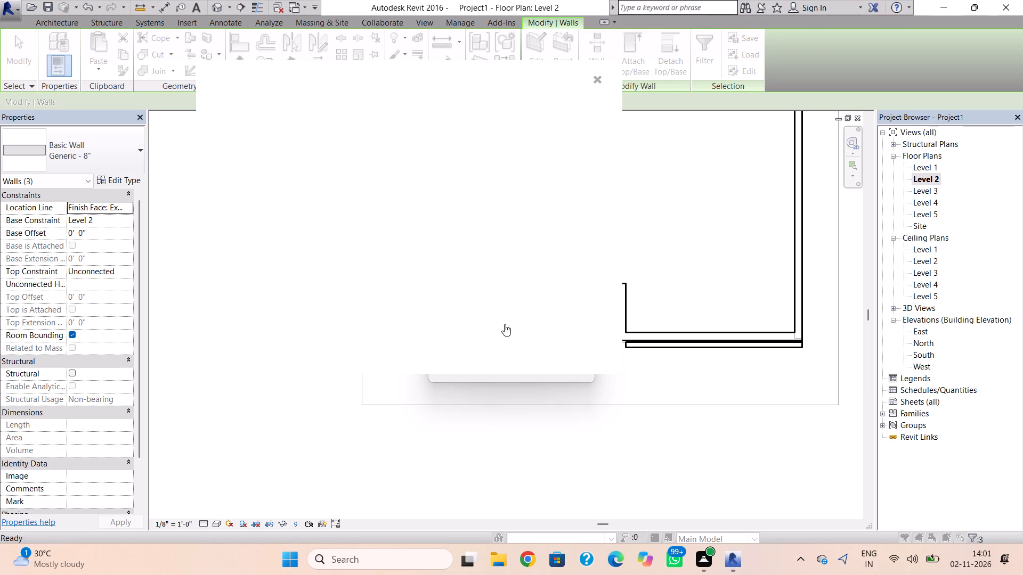
pyautogui.click(499, 366)
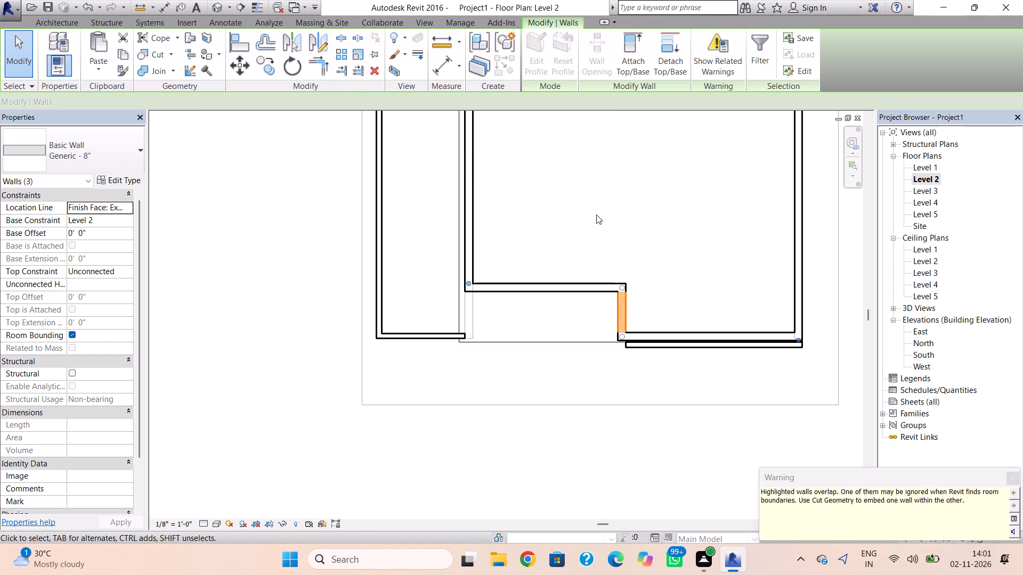
# Delete the full-width Generic - 8" front wall on Level 4 in the 3D view.
pyautogui.click(217, 0)
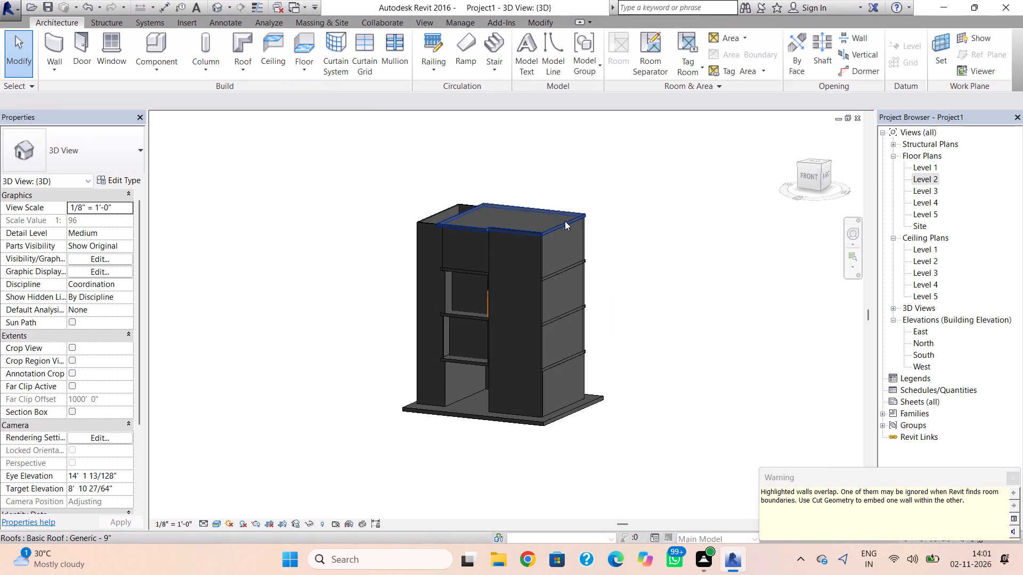
pyautogui.keyDown('shift'); pyautogui.moveTo(564, 268); pyautogui.dragTo(729, 267, button='right'); pyautogui.keyUp('shift')
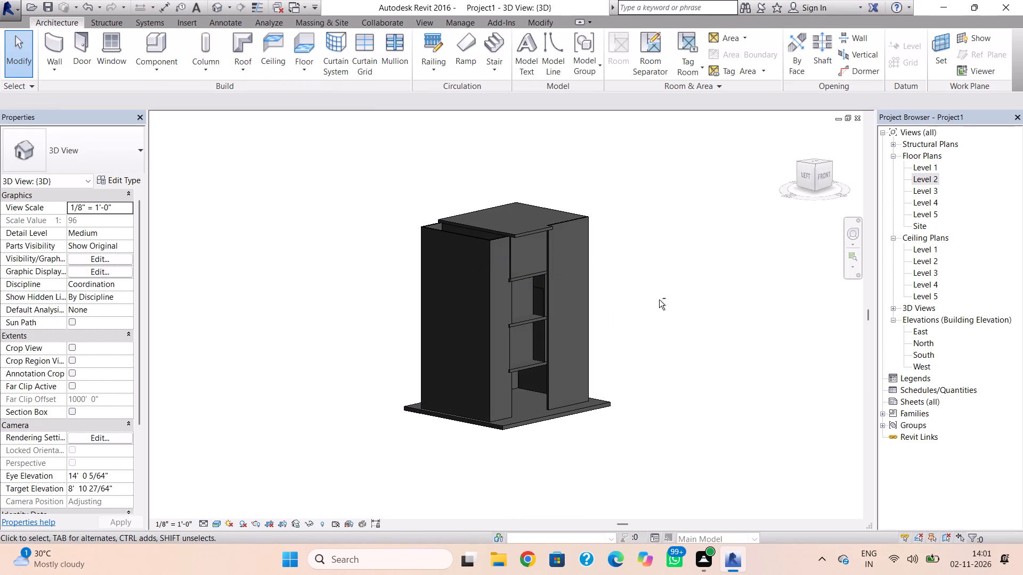
pyautogui.scroll(9, 573, 316)
pyautogui.scroll(4, 505, 278)
pyautogui.scroll(-4, 514, 272)
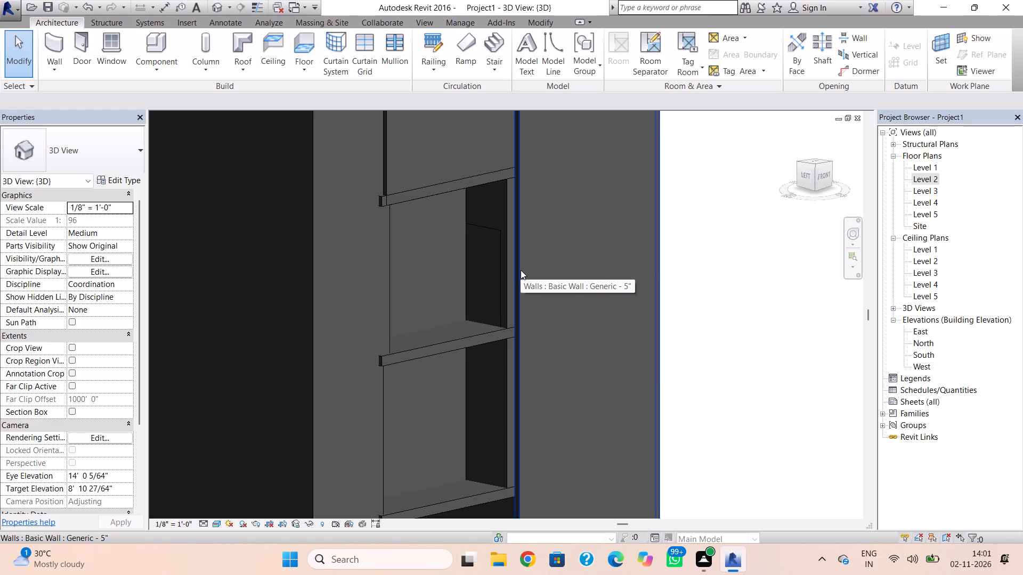
pyautogui.scroll(-2, 521, 259)
pyautogui.moveTo(522, 264); pyautogui.dragTo(507, 363, button='middle')
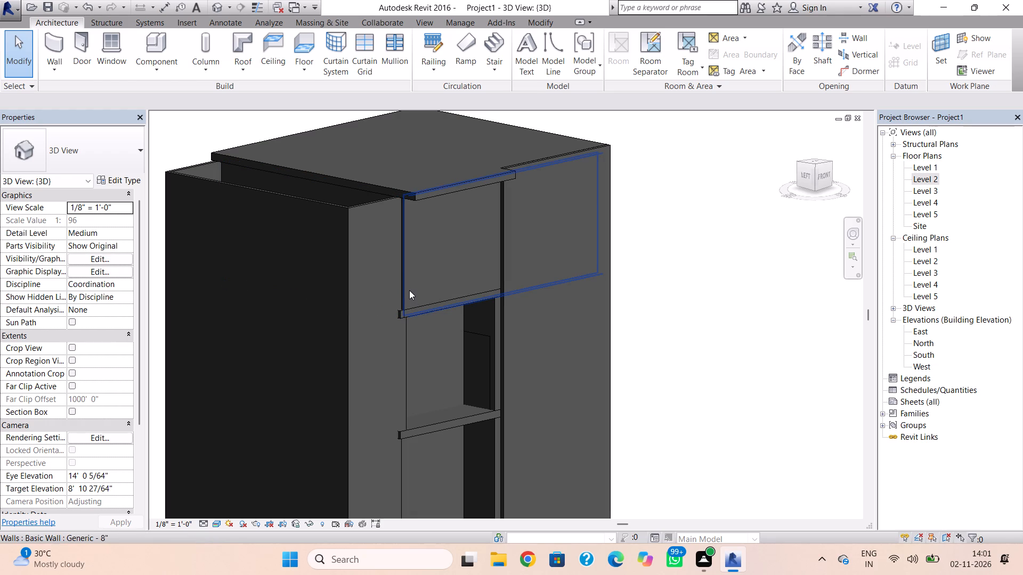
pyautogui.click(409, 290)
pyautogui.press('BackSpace')
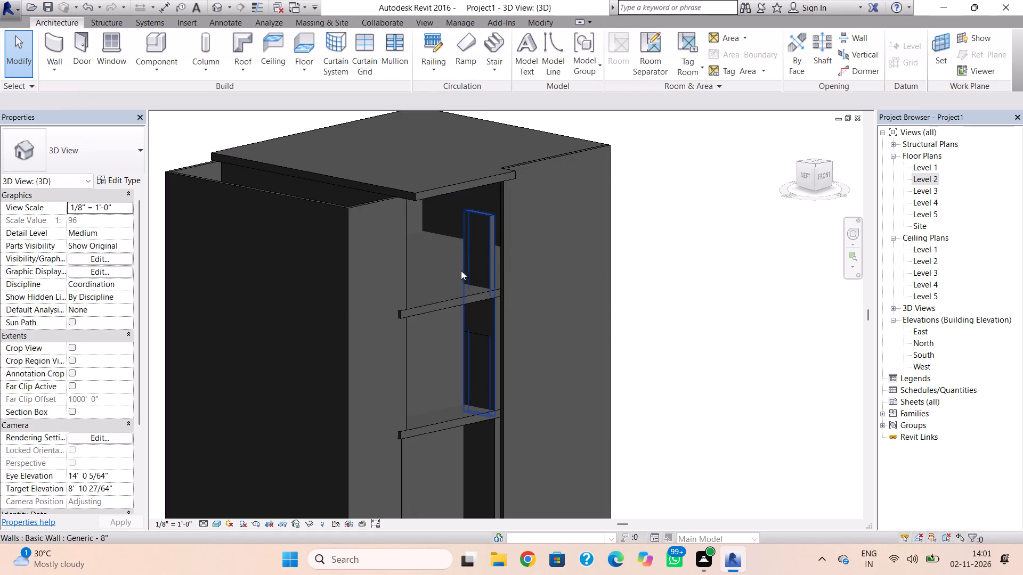
# Set the unconnected height of the short return wall based on Level 2, beside the recessed bay, to 12'.
pyautogui.click(488, 241)
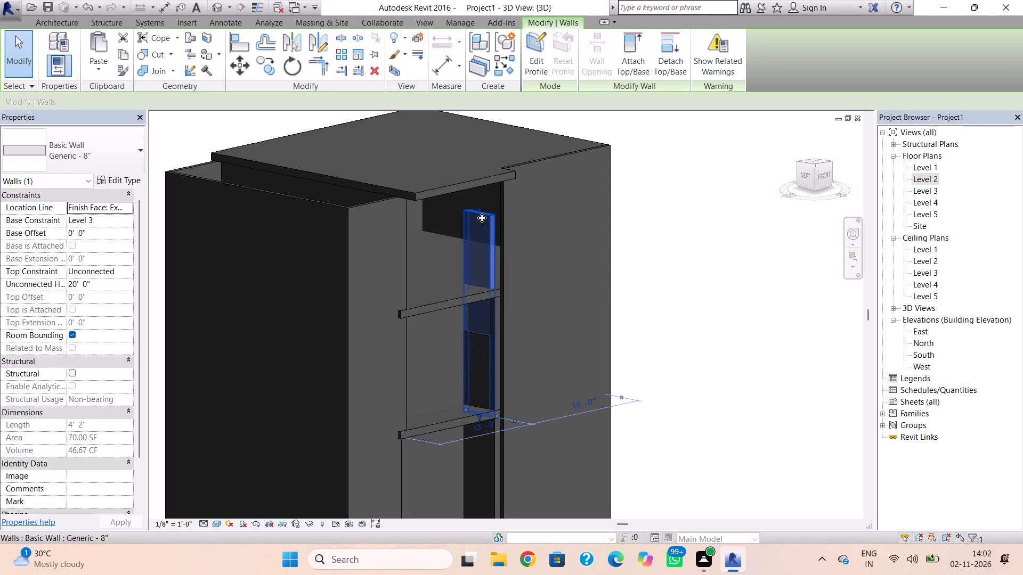
pyautogui.click(494, 457)
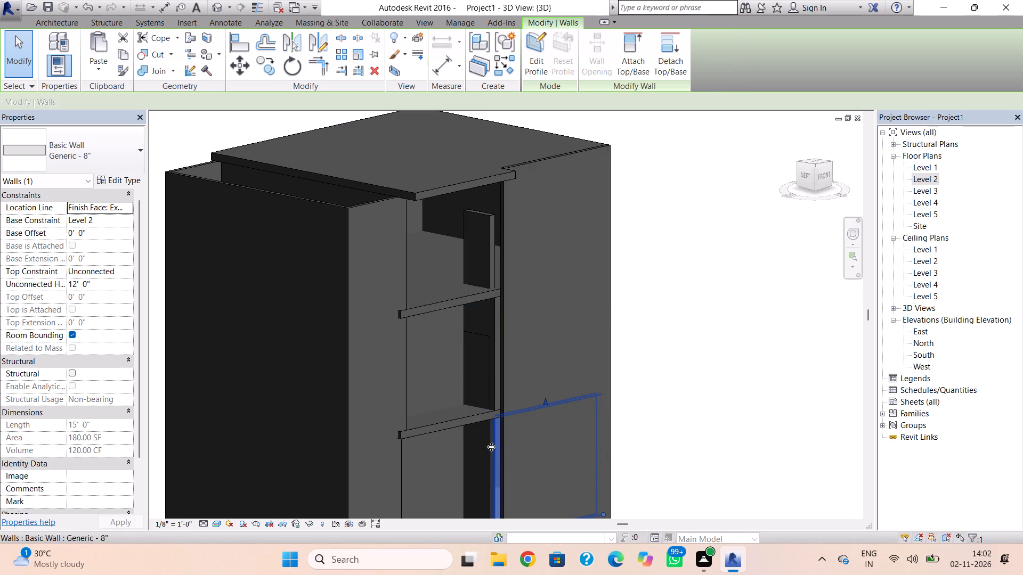
pyautogui.click(489, 450)
pyautogui.scroll(8, 489, 450)
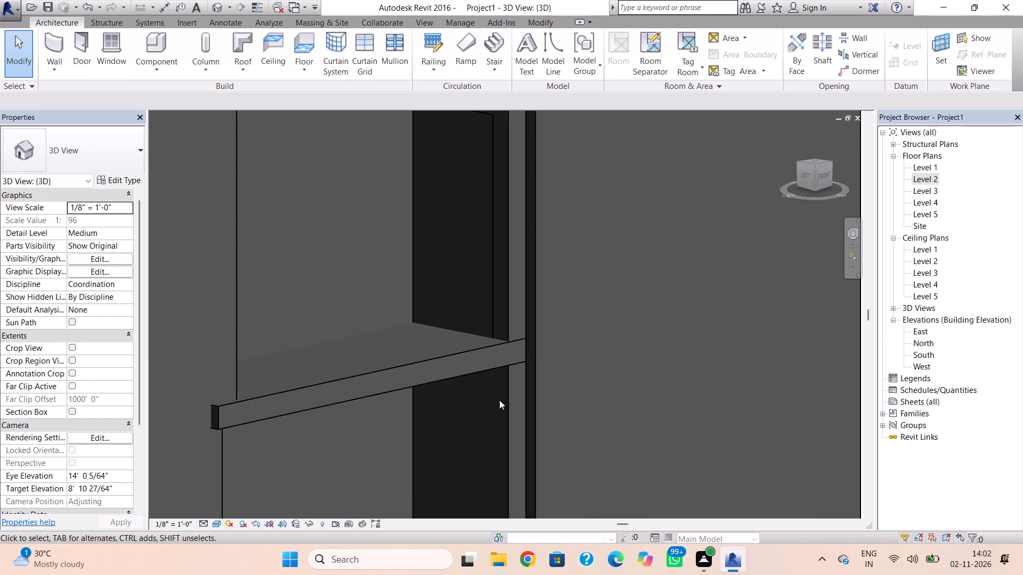
pyautogui.click(506, 392)
pyautogui.click(510, 298)
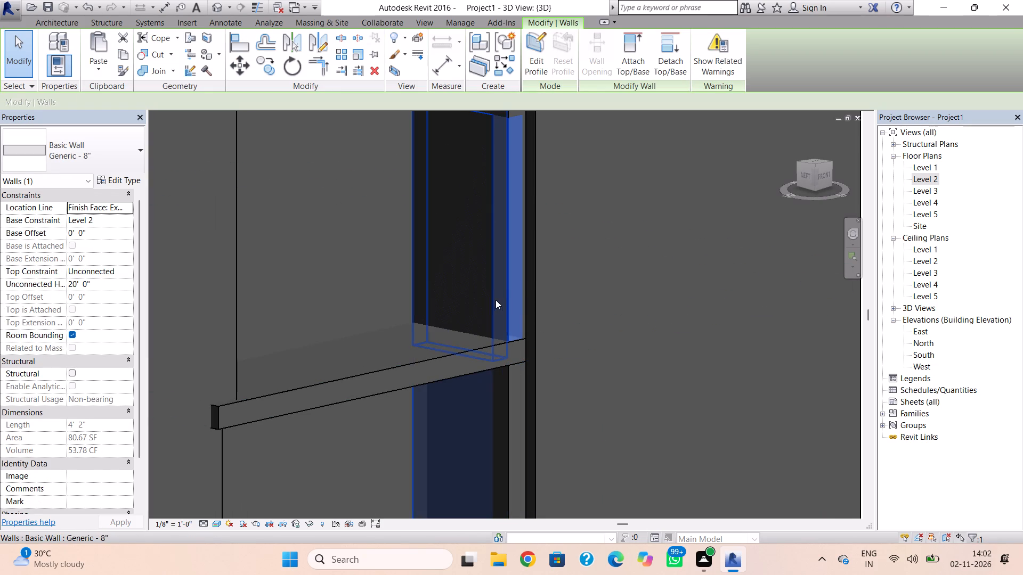
pyautogui.scroll(-5, 492, 299)
pyautogui.click(120, 282)
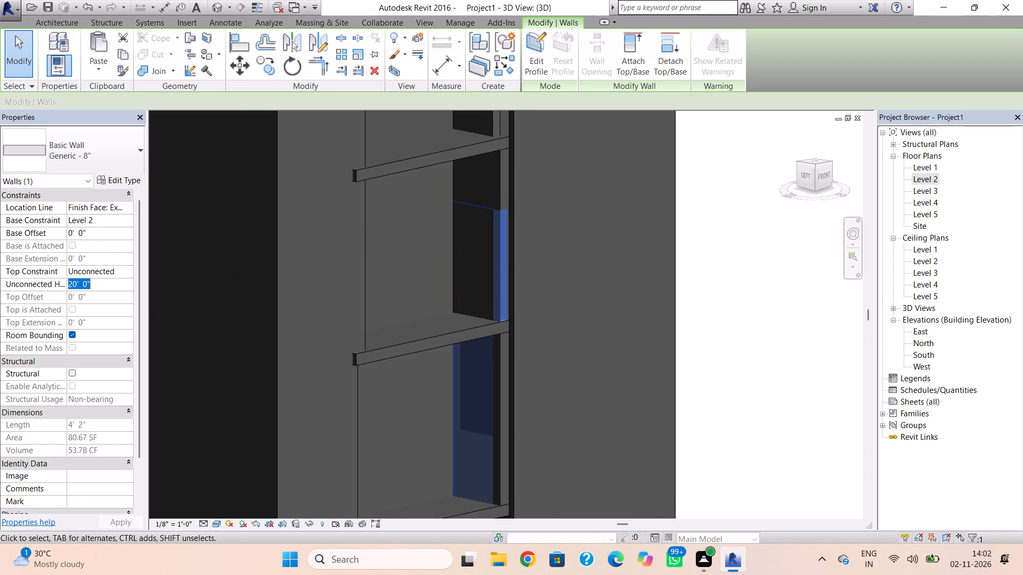
pyautogui.write("12'")
pyautogui.press('Return')
pyautogui.scroll(-4, 202, 262)
pyautogui.scroll(-2, 439, 263)
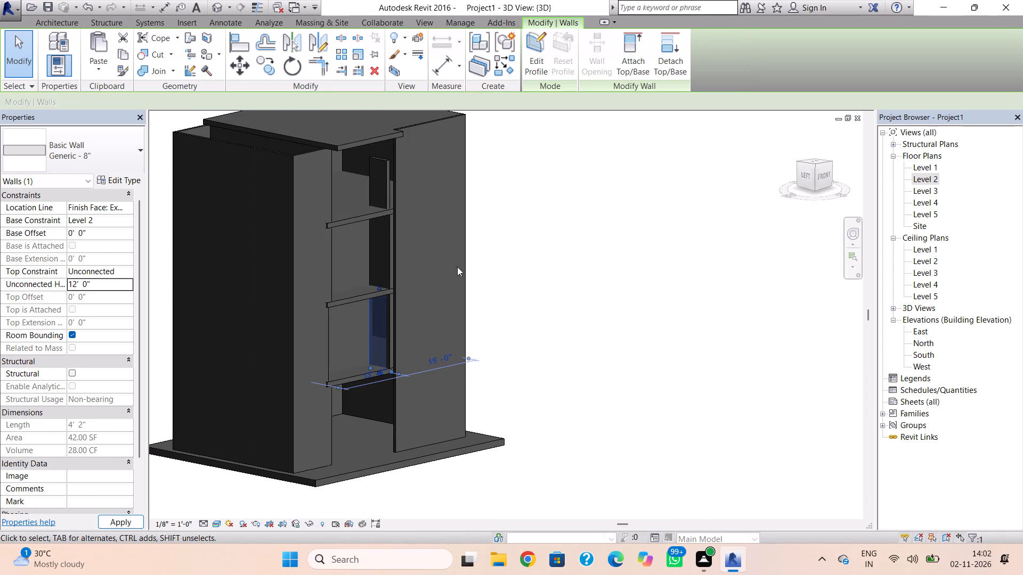
# Set the unconnected height of the short return wall based on Level 3 to 12'.
pyautogui.click(377, 161)
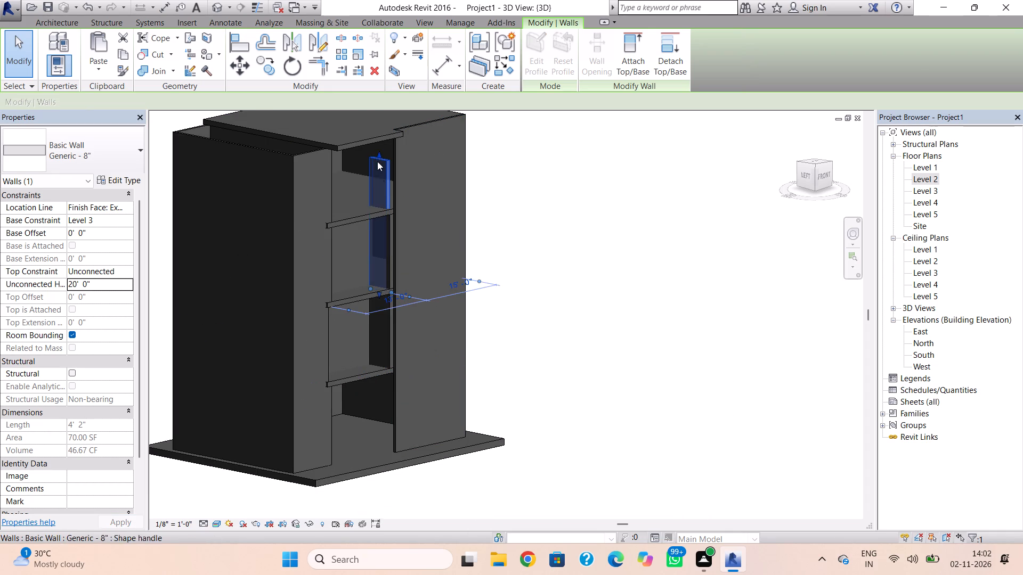
pyautogui.click(94, 281)
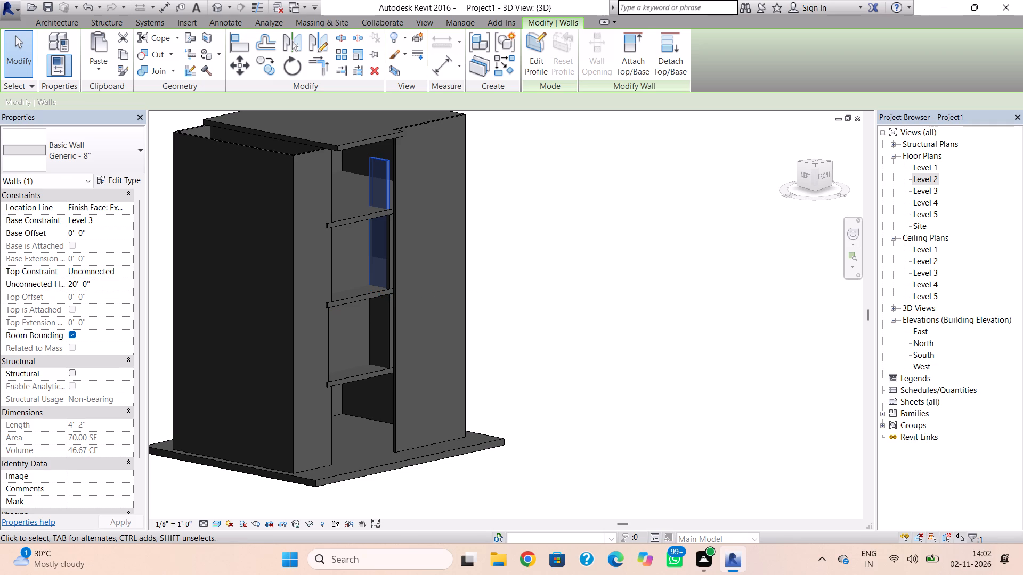
pyautogui.press('BackSpace')
pyautogui.press('BackSpace')
pyautogui.press('BackSpace')
pyautogui.press('BackSpace')
pyautogui.press('BackSpace')
pyautogui.press('BackSpace')
pyautogui.press('BackSpace')
pyautogui.press('BackSpace')
pyautogui.press('BackSpace')
pyautogui.press('BackSpace')
pyautogui.write("12'")
pyautogui.press('Return')
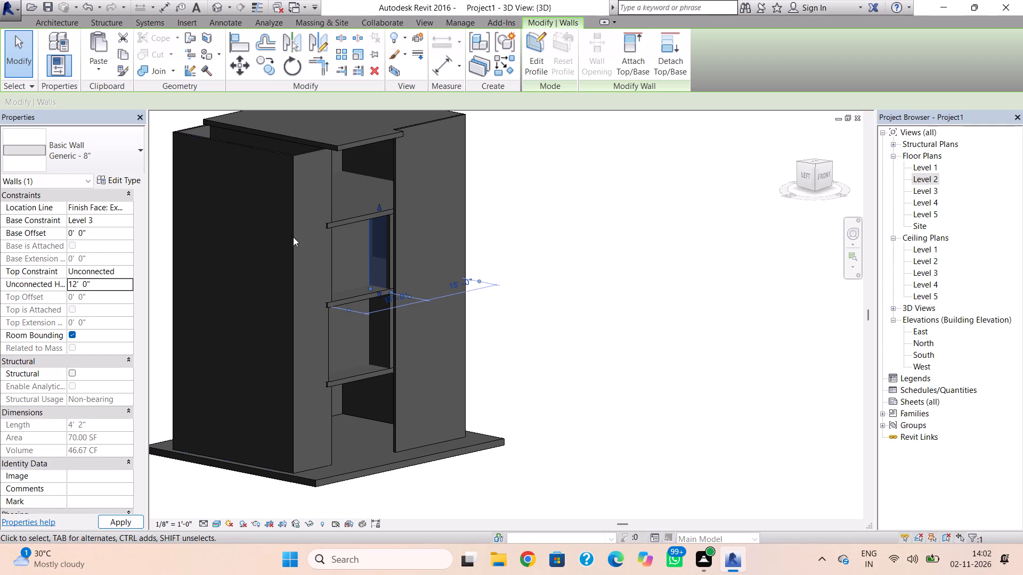
# Copy the three stepped front walls from the Level 2 floor plan and paste them aligned to Level 4.
pyautogui.keyDown('shift'); pyautogui.moveTo(442, 221); pyautogui.dragTo(322, 208, button='right'); pyautogui.keyUp('shift')
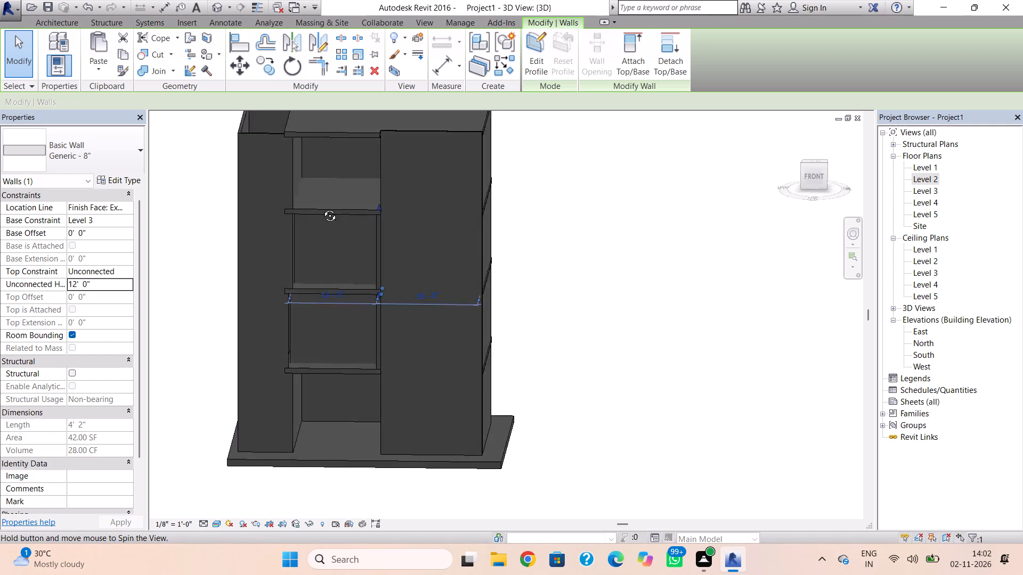
pyautogui.keyDown('shift'); pyautogui.moveTo(322, 208); pyautogui.dragTo(473, 293, button='right'); pyautogui.keyUp('shift')
pyautogui.click(669, 257)
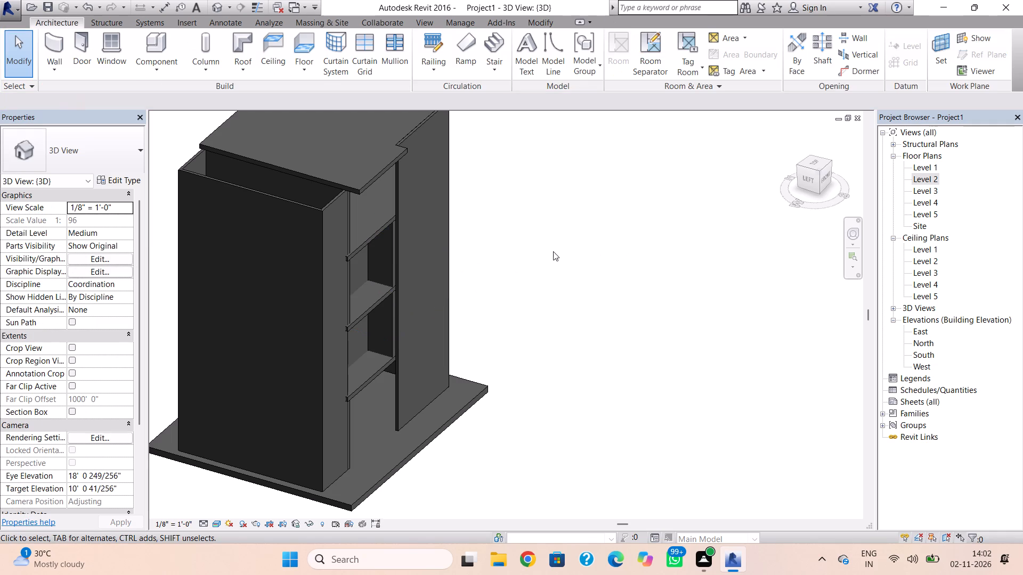
pyautogui.keyDown('shift'); pyautogui.moveTo(554, 251); pyautogui.dragTo(474, 153, button='right'); pyautogui.keyUp('shift')
pyautogui.doubleClick(912, 178)
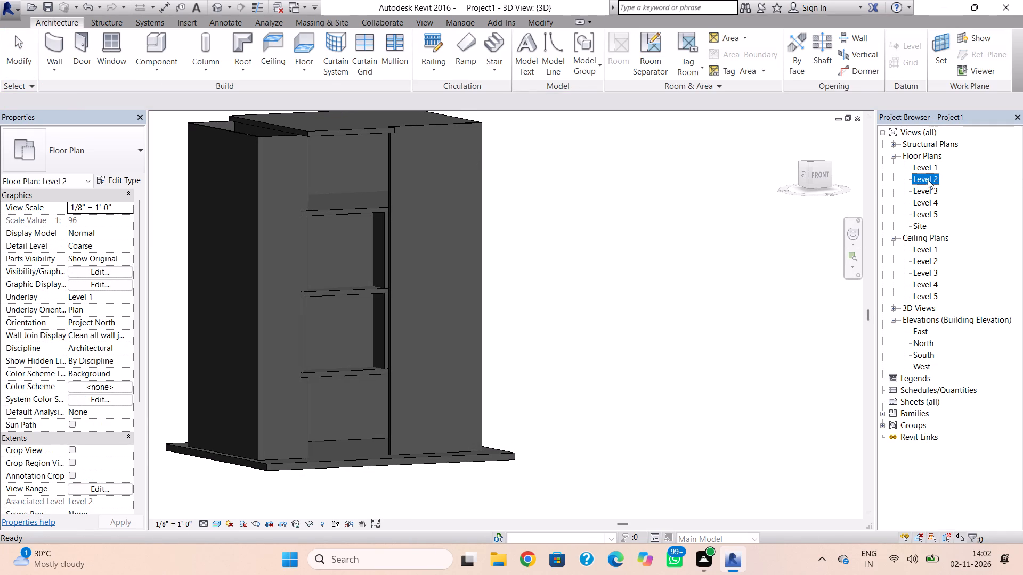
pyautogui.doubleClick(928, 179)
pyautogui.click(596, 286)
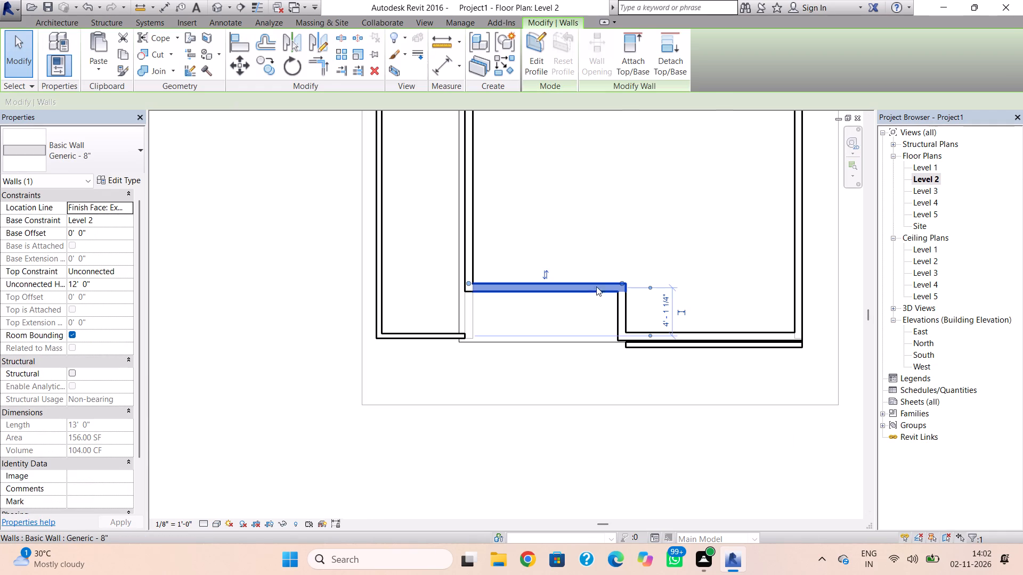
pyautogui.click(626, 316)
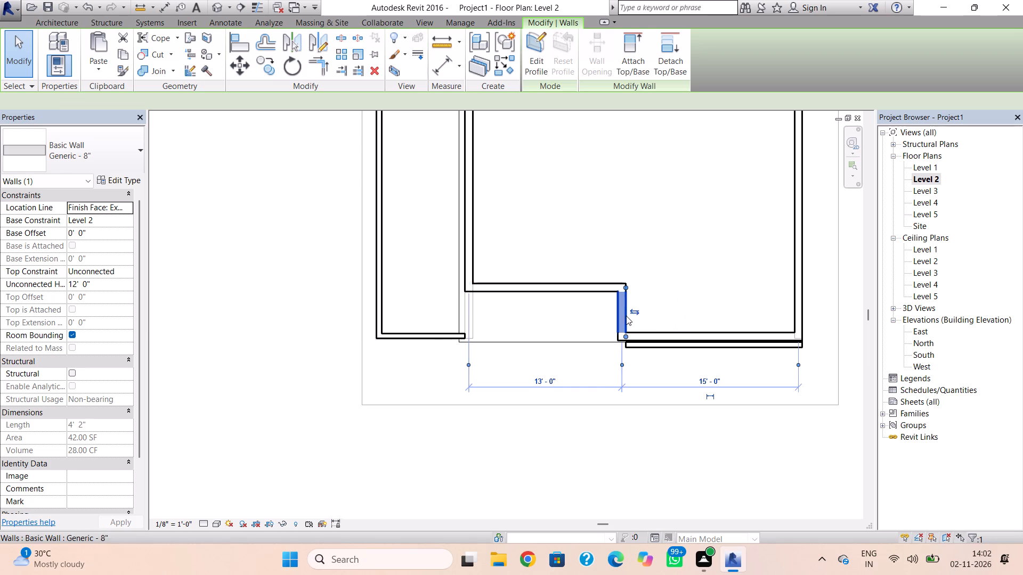
pyautogui.keyDown('ctrl'); pyautogui.click(598, 289); pyautogui.keyUp('ctrl')
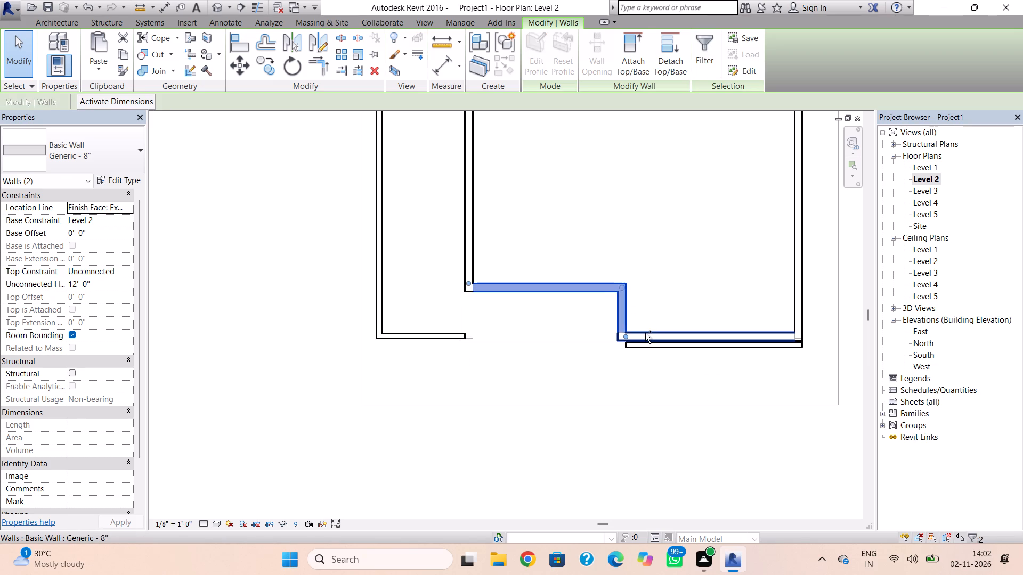
pyautogui.keyDown('ctrl'); pyautogui.click(645, 333); pyautogui.keyUp('ctrl')
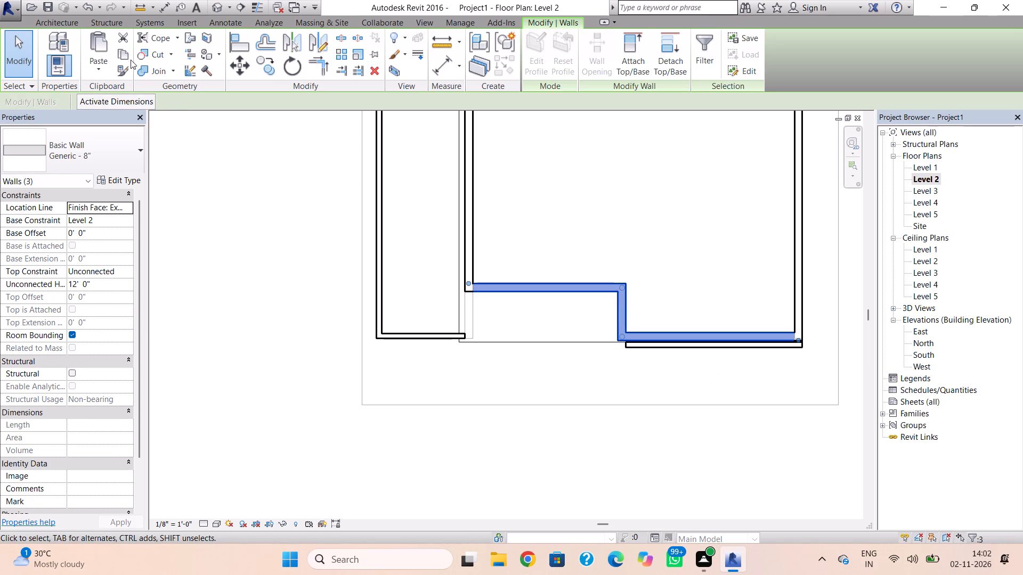
pyautogui.click(129, 56)
pyautogui.click(101, 73)
pyautogui.click(152, 124)
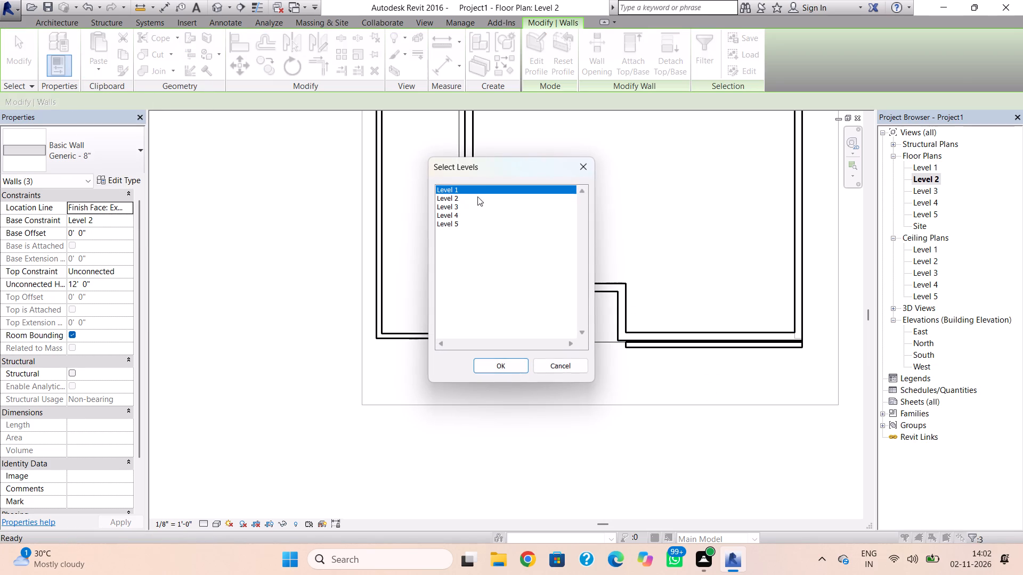
pyautogui.click(465, 216)
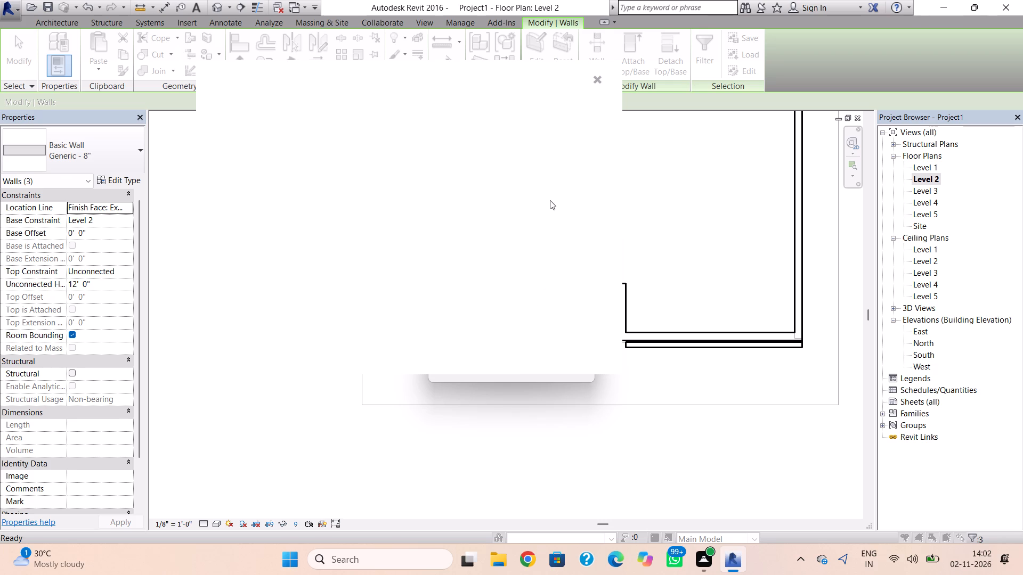
pyautogui.click(599, 80)
pyautogui.click(500, 367)
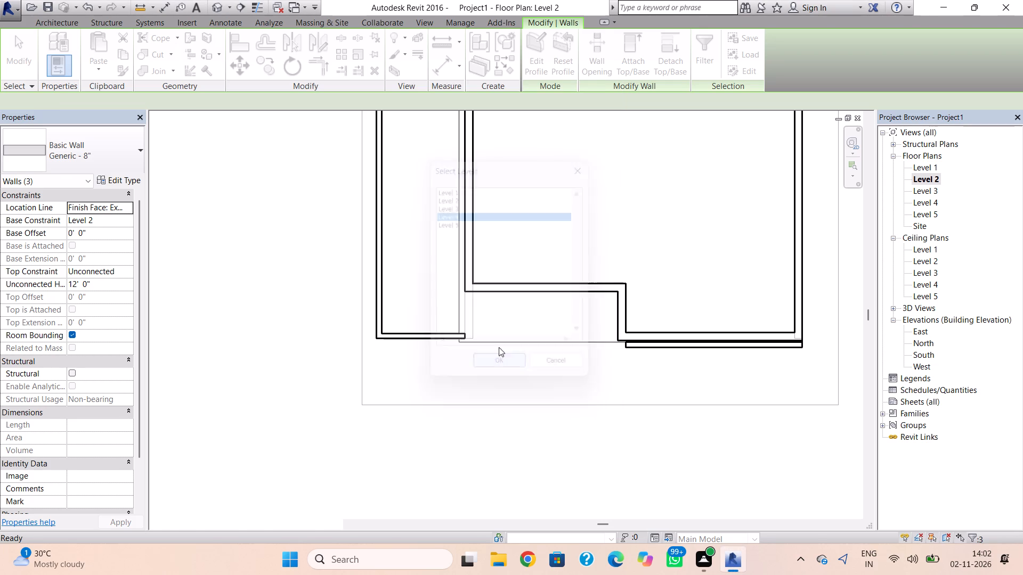
# Extend the bay-side end of the Generic - 5" front wall in the Level 2 plan to align with the return wall's outer face.
pyautogui.click(213, 9)
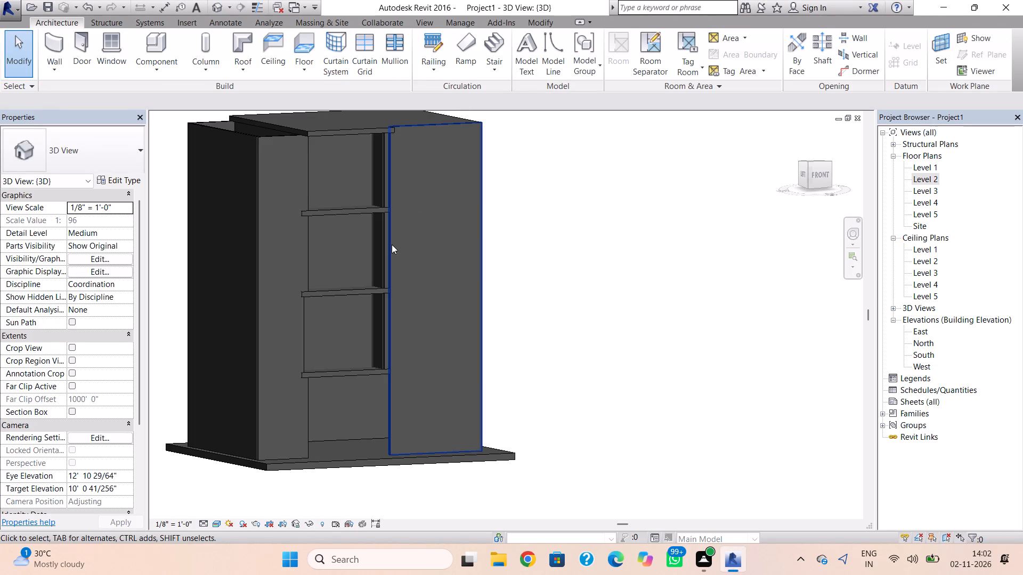
pyautogui.click(392, 244)
pyautogui.doubleClick(930, 178)
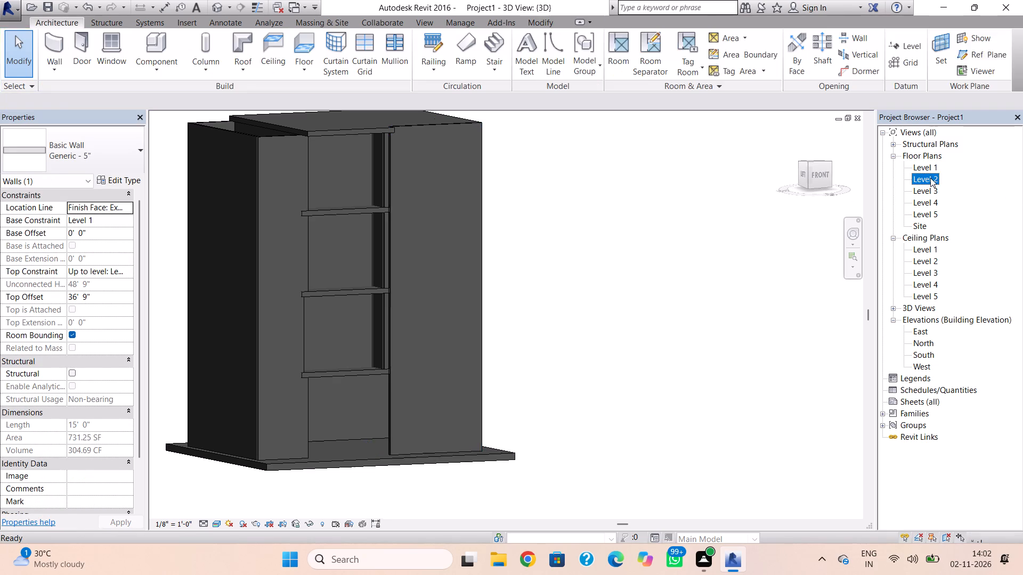
pyautogui.scroll(5, 629, 340)
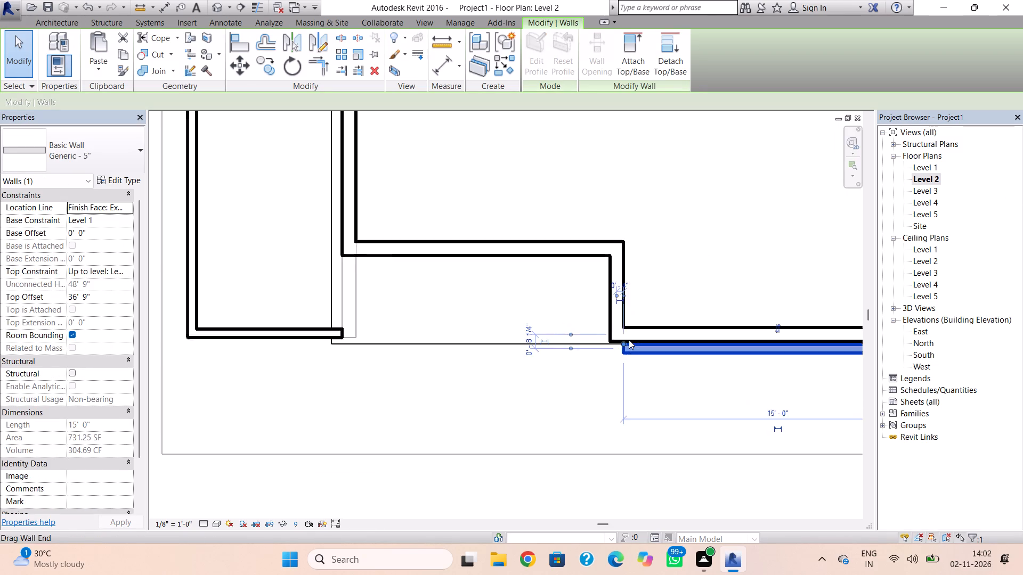
pyautogui.scroll(4, 629, 340)
pyautogui.moveTo(619, 344); pyautogui.dragTo(597, 347)
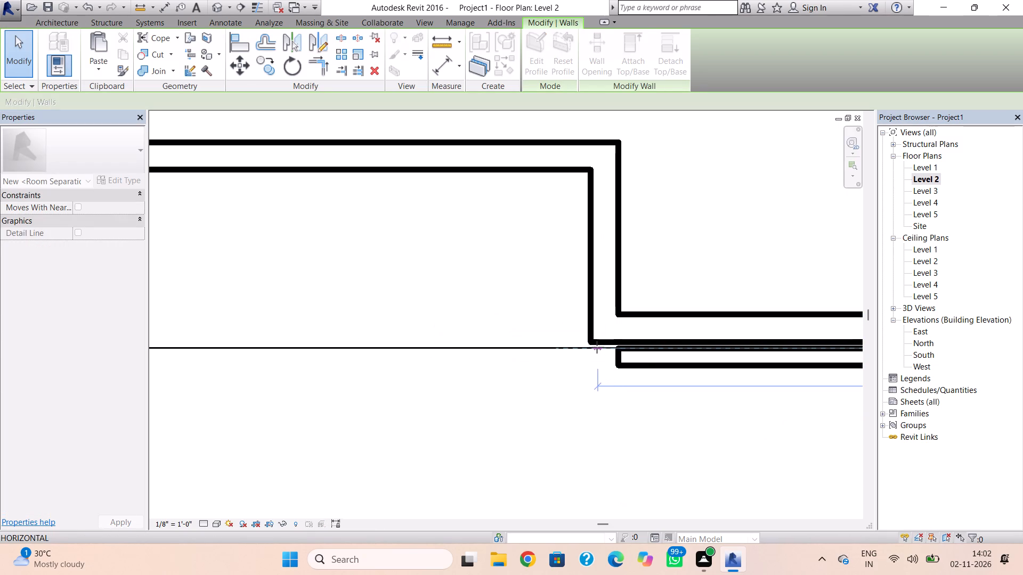
pyautogui.moveTo(597, 347); pyautogui.dragTo(594, 348)
pyautogui.scroll(8, 606, 346)
pyautogui.moveTo(584, 351); pyautogui.dragTo(580, 354)
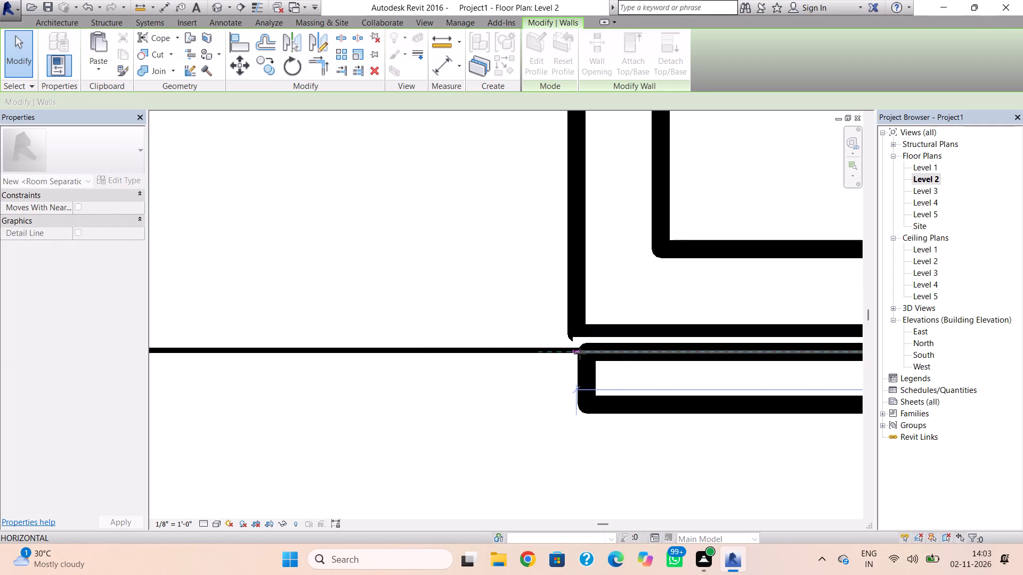
pyautogui.moveTo(580, 354); pyautogui.dragTo(578, 354)
pyautogui.click(518, 253)
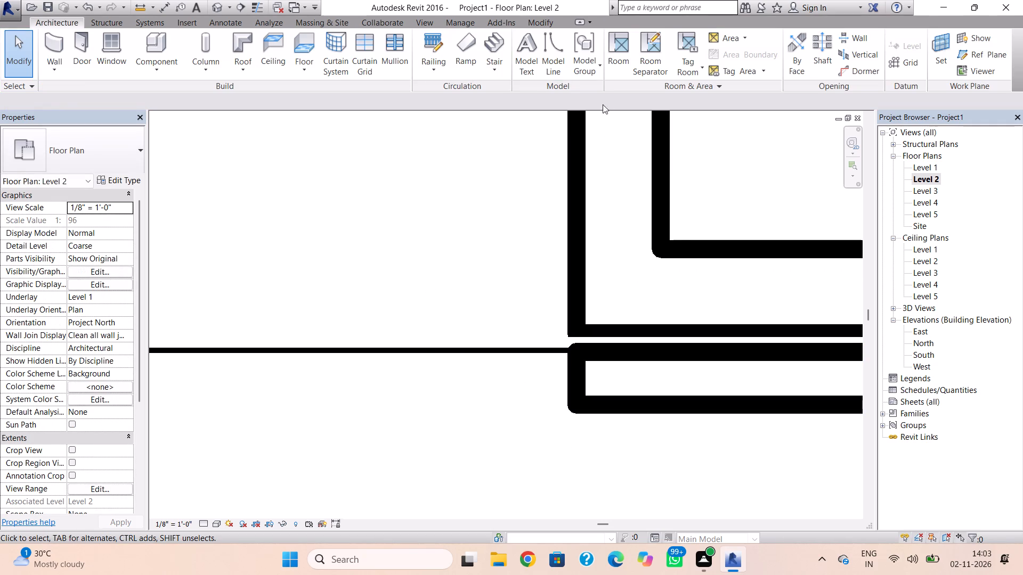
# Delete the Generic - 9" roof slab on Level 5 in the 3D view.
pyautogui.click(222, 10)
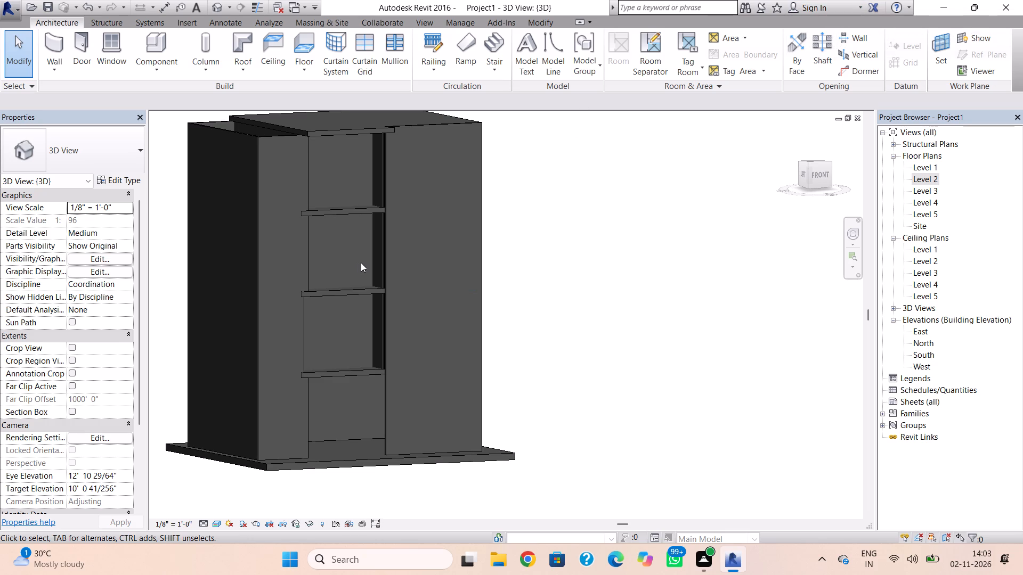
pyautogui.keyDown('shift'); pyautogui.moveTo(361, 273); pyautogui.dragTo(148, 289, button='right'); pyautogui.keyUp('shift')
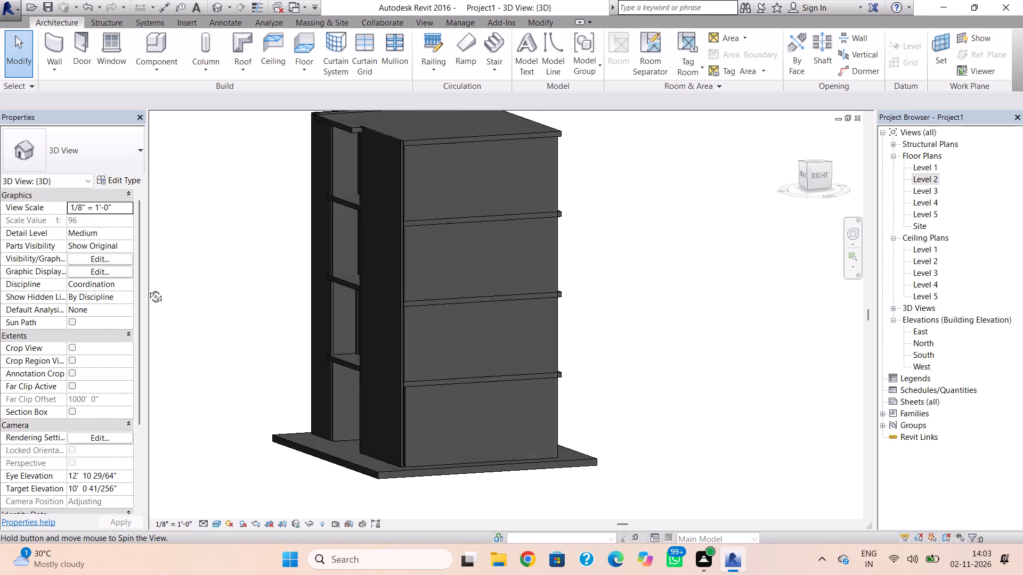
pyautogui.keyDown('shift'); pyautogui.moveTo(148, 289); pyautogui.dragTo(311, 334, button='right'); pyautogui.keyUp('shift')
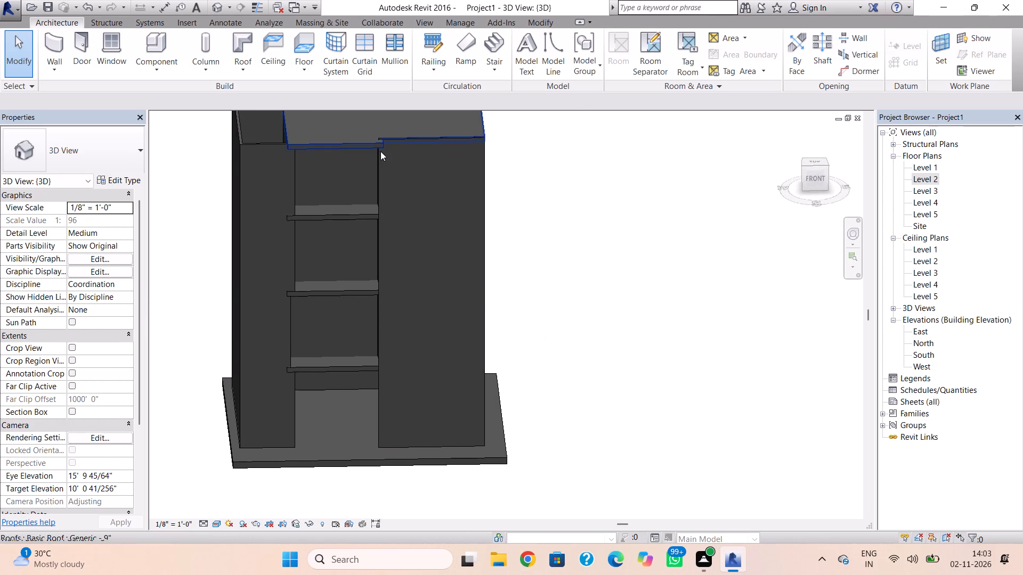
pyautogui.click(342, 146)
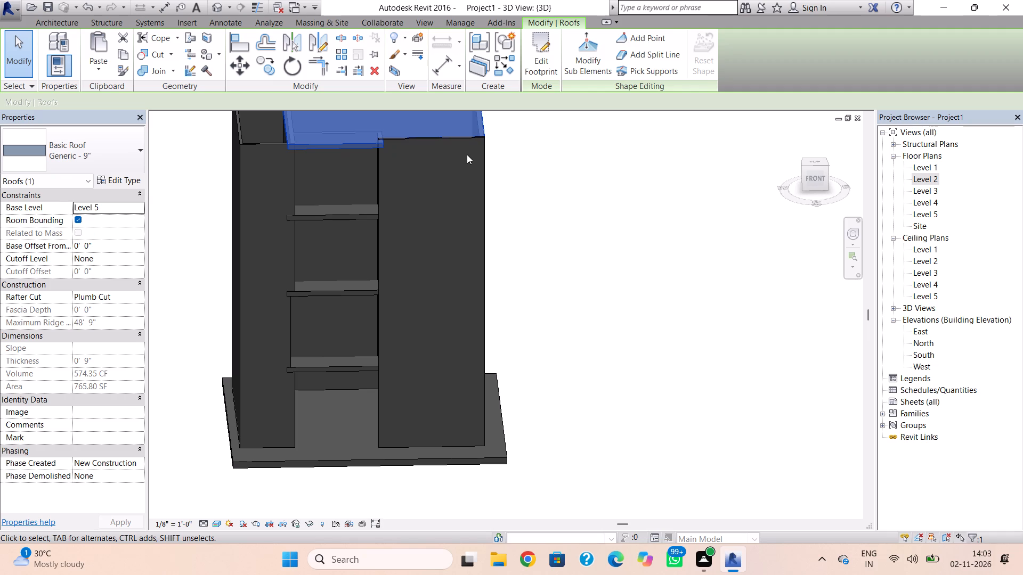
pyautogui.press('Delete')
# Copy the Generic - 9" roof slab on Level 4 and paste it aligned to Level 5.
pyautogui.click(364, 217)
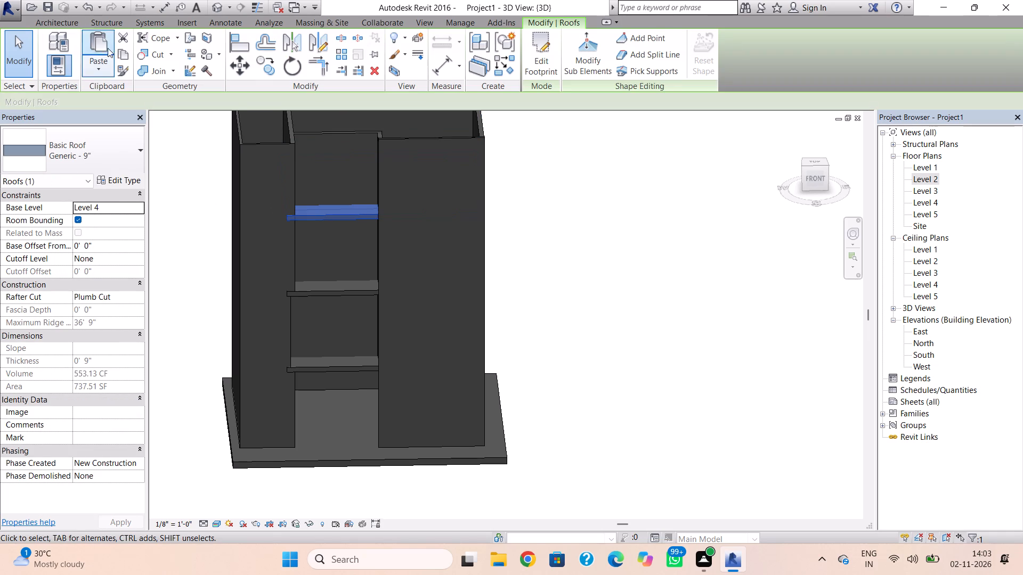
pyautogui.click(123, 51)
pyautogui.click(117, 76)
pyautogui.click(120, 56)
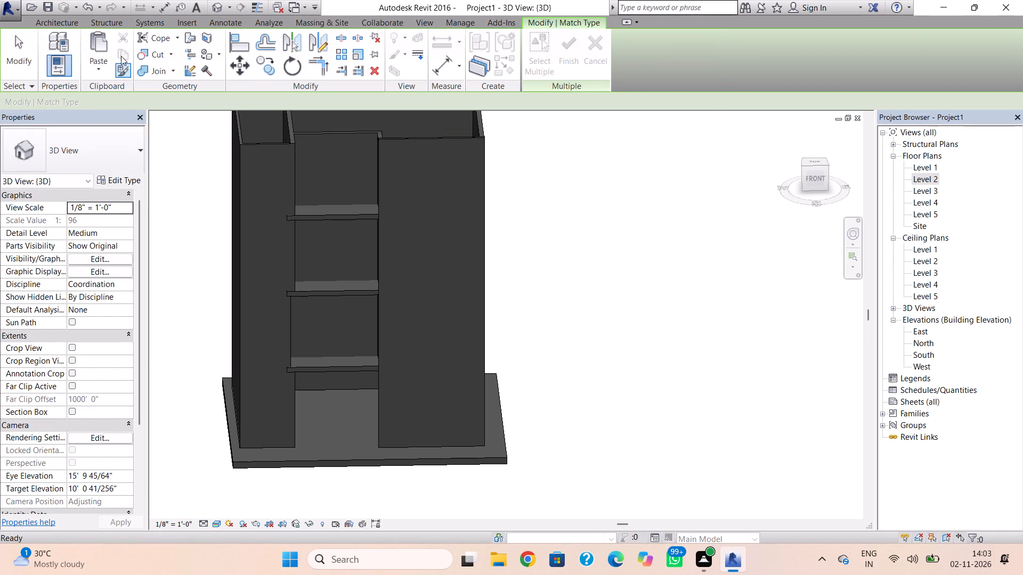
pyautogui.click(107, 63)
pyautogui.click(111, 109)
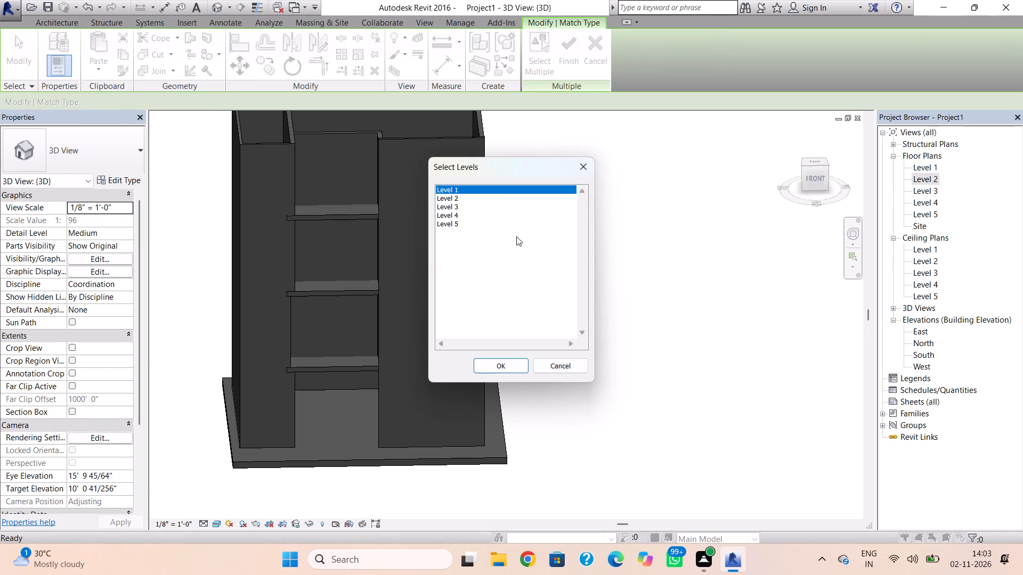
pyautogui.click(512, 227)
pyautogui.click(517, 369)
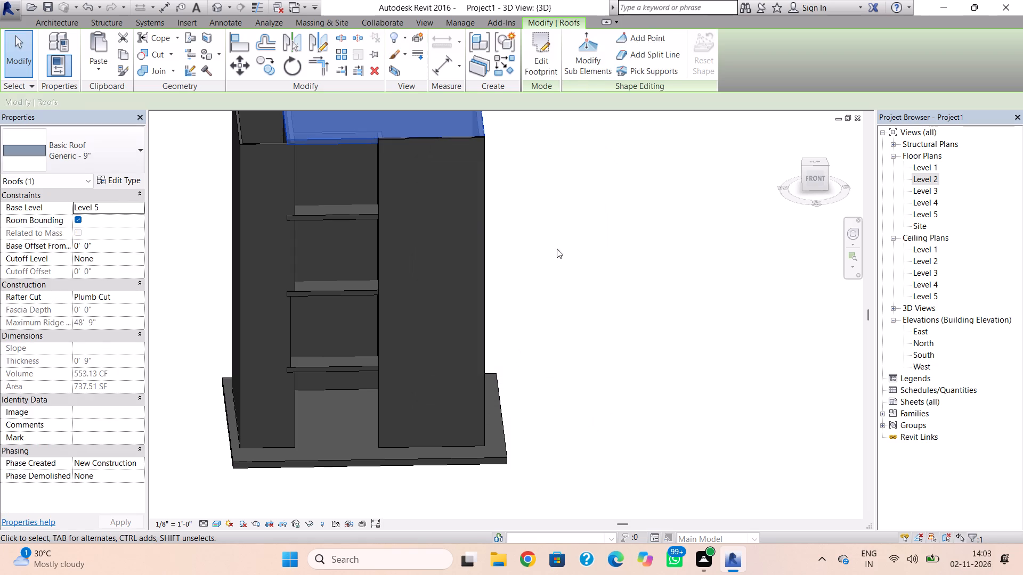
pyautogui.click(568, 231)
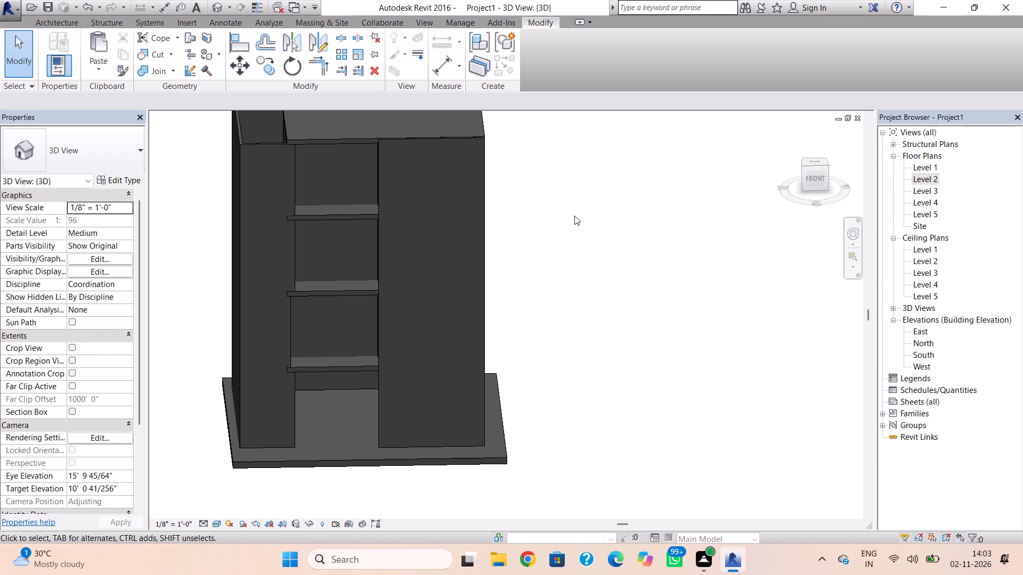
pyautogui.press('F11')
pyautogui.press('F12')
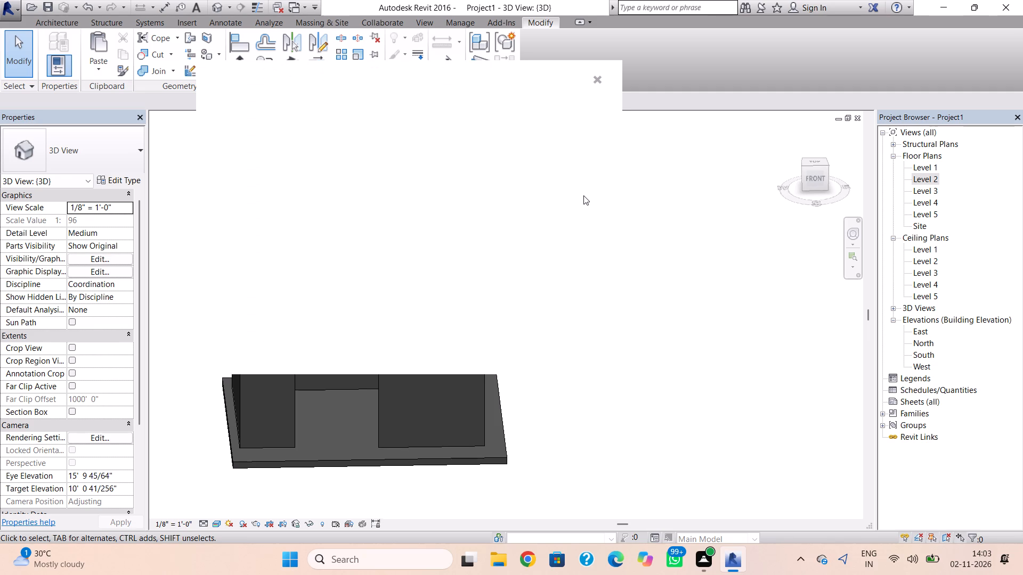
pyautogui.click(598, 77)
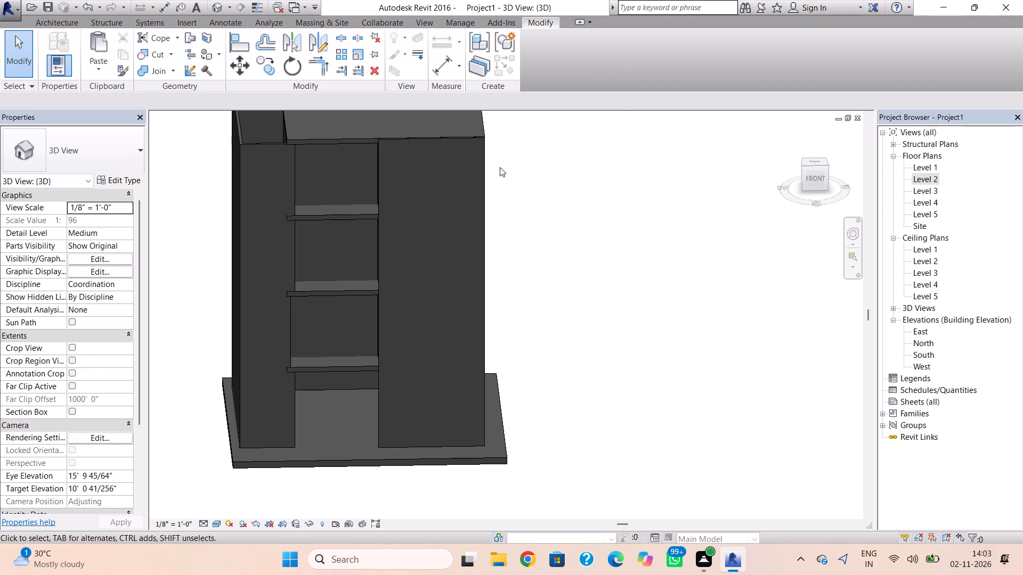
# Lower the top of the west annex's Generic - 5" front wall to about 4' 1" below Level 5.
pyautogui.click(262, 149)
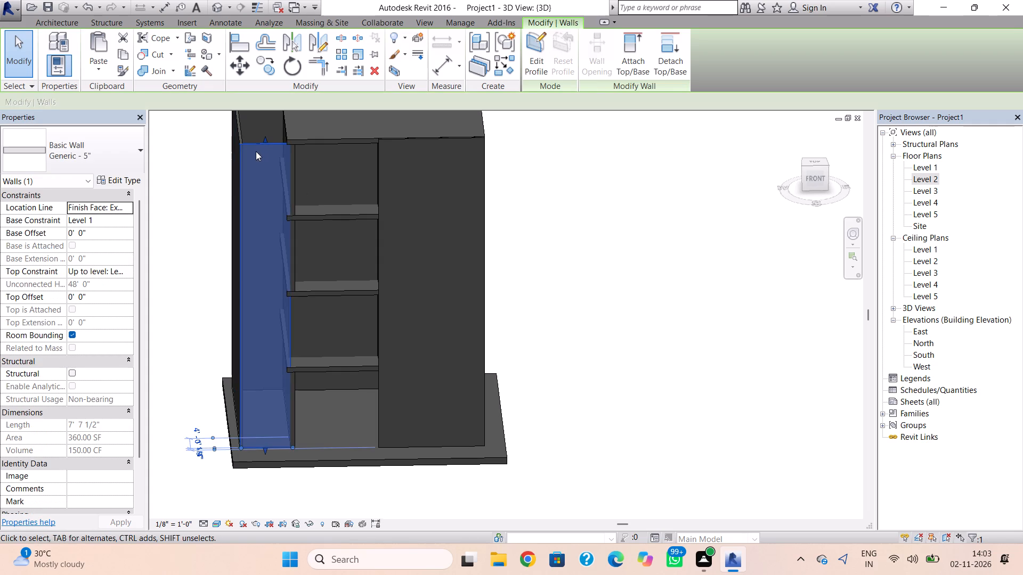
pyautogui.scroll(-1, 256, 154)
pyautogui.moveTo(256, 160); pyautogui.dragTo(265, 218, button='middle')
pyautogui.scroll(1, 265, 218)
pyautogui.moveTo(273, 193); pyautogui.dragTo(279, 211)
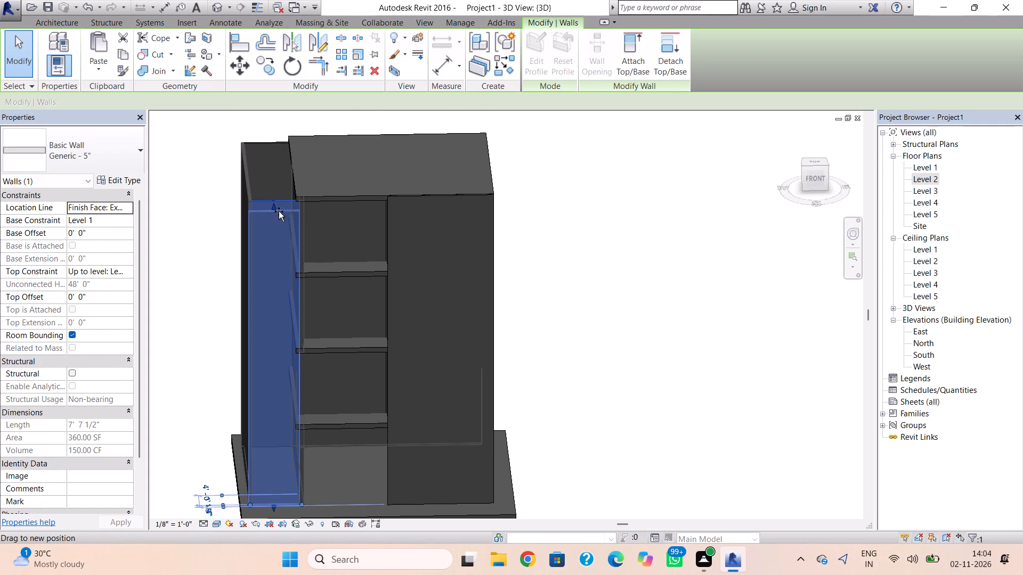
pyautogui.moveTo(279, 211); pyautogui.dragTo(281, 227)
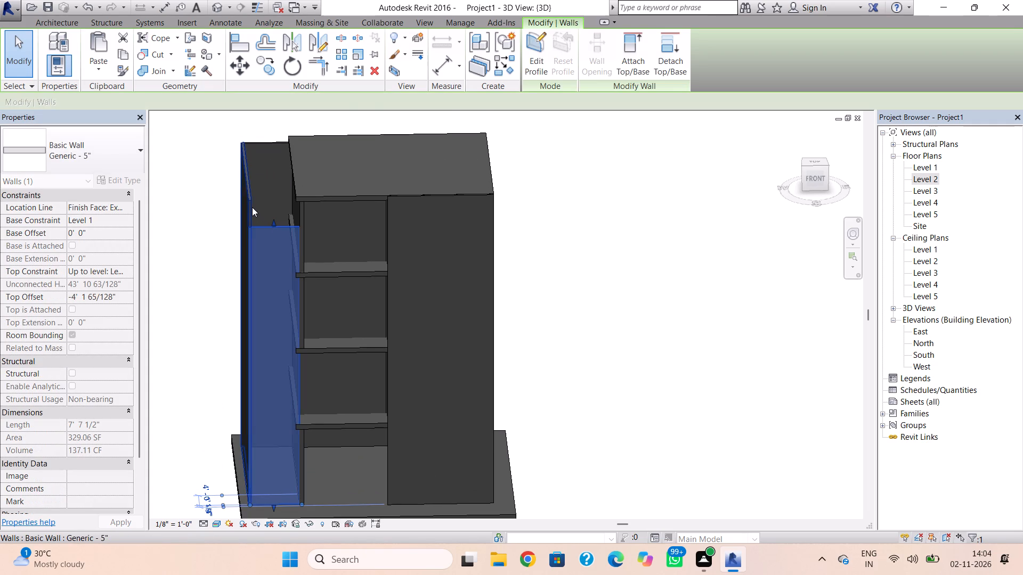
# Lower the top of the annex's west side wall to about 4' 1" below Level 5, near the front wall's top.
pyautogui.click(250, 205)
pyautogui.moveTo(246, 167); pyautogui.dragTo(254, 210)
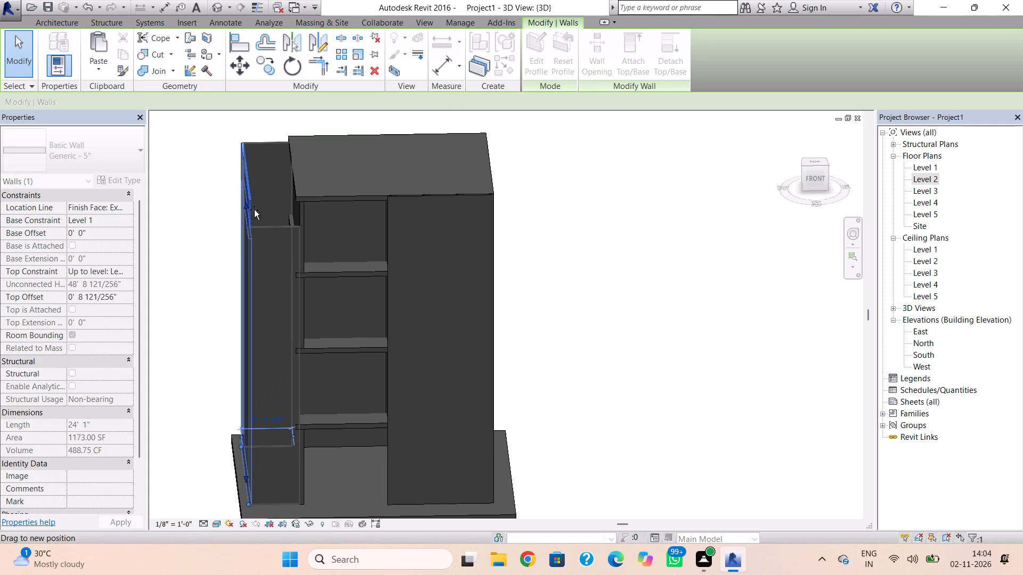
pyautogui.moveTo(254, 210); pyautogui.dragTo(255, 201)
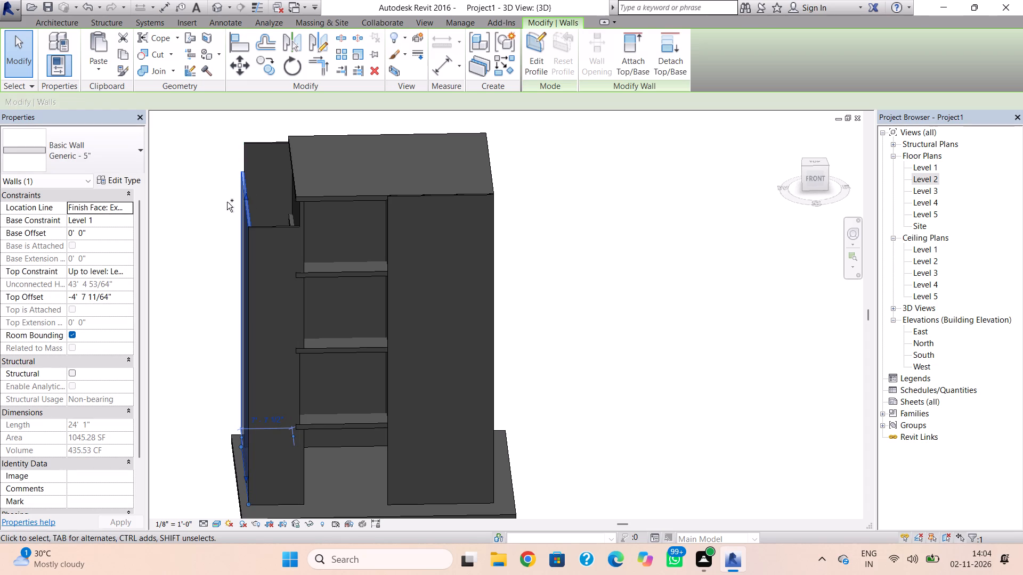
pyautogui.keyDown('shift'); pyautogui.moveTo(227, 200); pyautogui.dragTo(460, 141, button='right'); pyautogui.keyUp('shift')
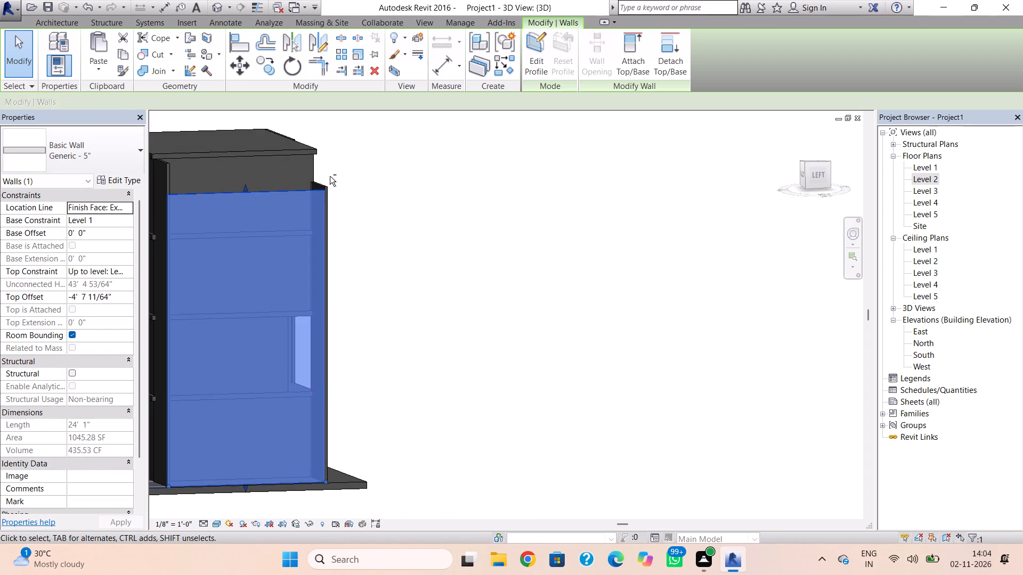
pyautogui.keyDown('shift'); pyautogui.scroll(1, 330, 176); pyautogui.keyUp('shift')
pyautogui.keyDown('shift'); pyautogui.moveTo(395, 154); pyautogui.dragTo(363, 133, button='right'); pyautogui.keyUp('shift')
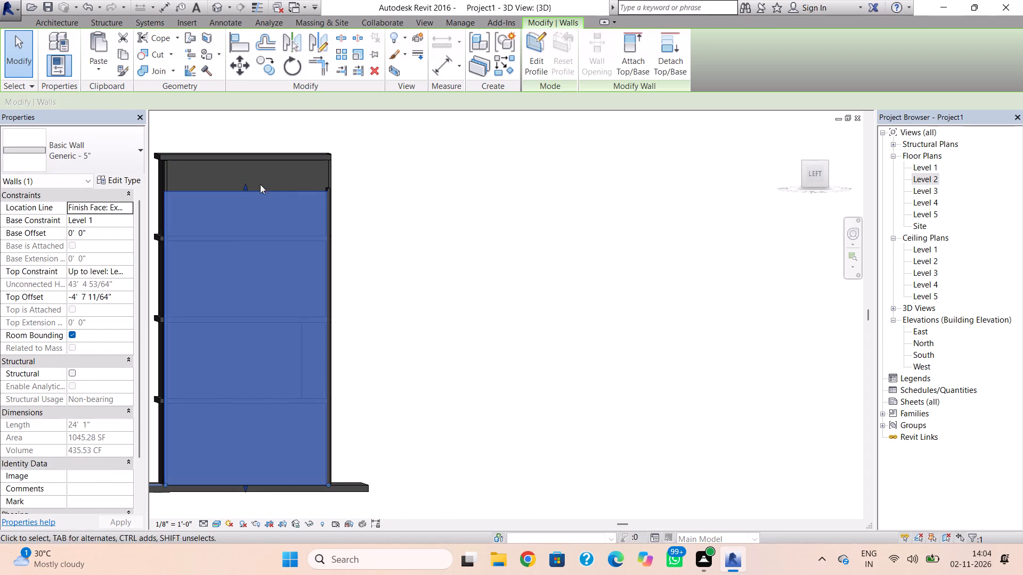
pyautogui.scroll(4, 247, 192)
pyautogui.click(240, 183)
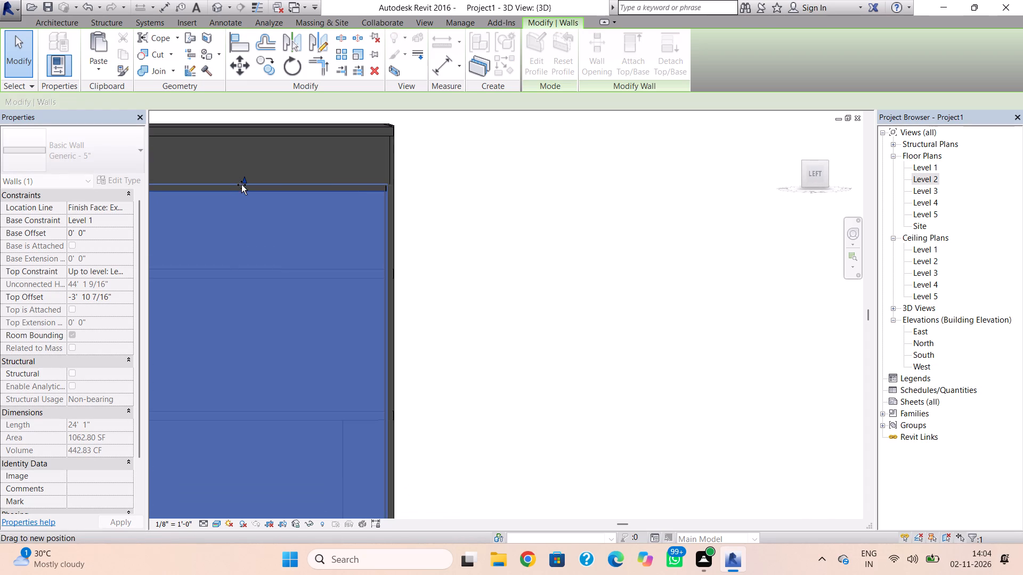
pyautogui.click(551, 225)
# Fine-tune the west side wall's top edge in small downward adjustments to line up with the annex front wall.
pyautogui.scroll(4, 372, 186)
pyautogui.click(367, 190)
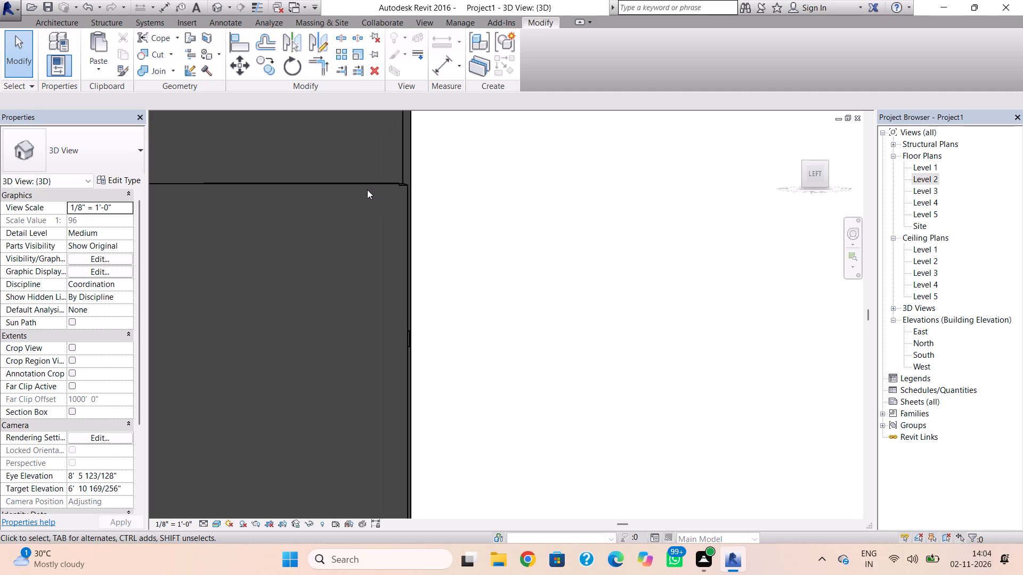
pyautogui.click(367, 186)
pyautogui.moveTo(372, 185); pyautogui.dragTo(501, 192, button='middle')
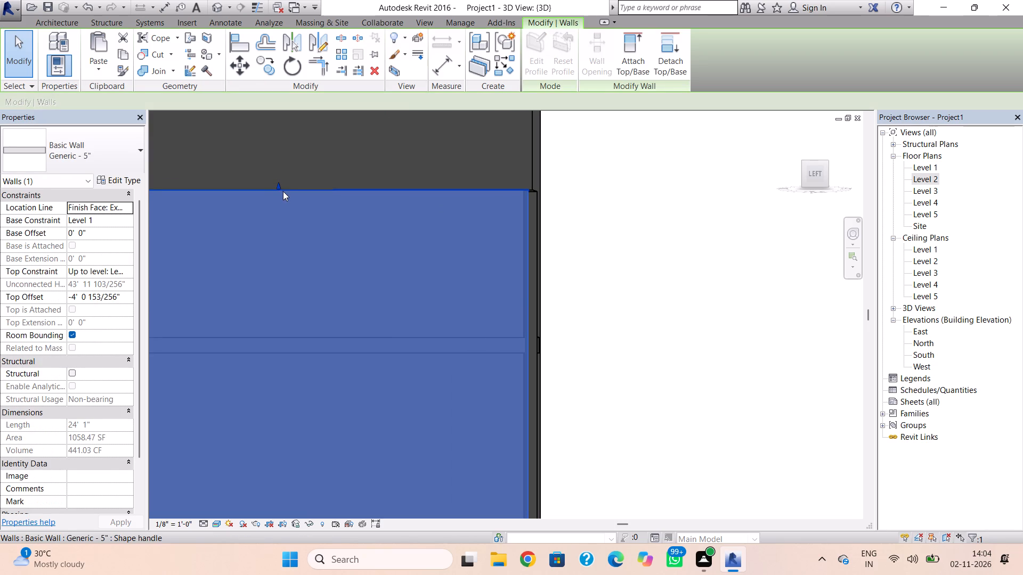
pyautogui.moveTo(281, 184); pyautogui.dragTo(282, 190)
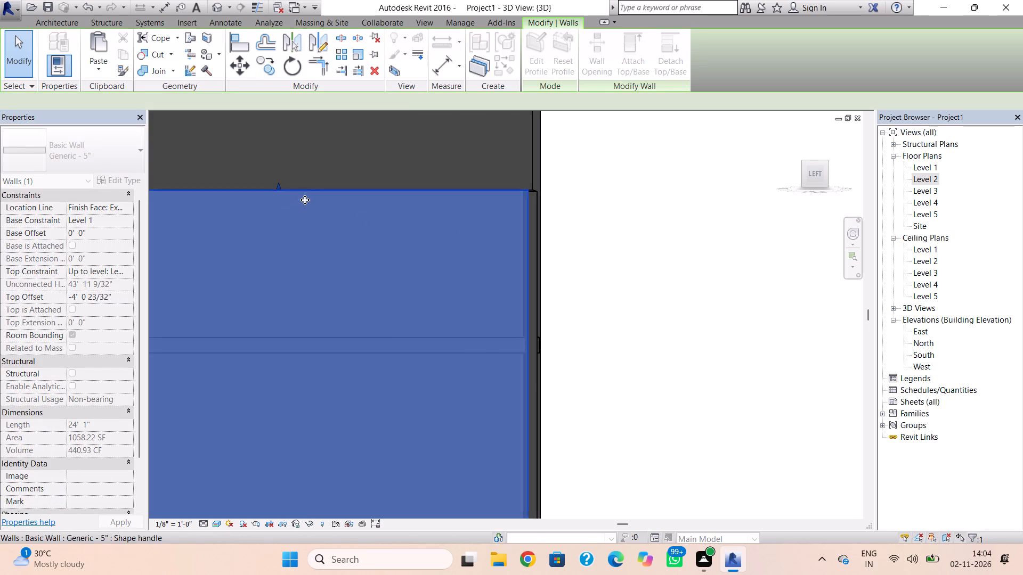
pyautogui.click(517, 227)
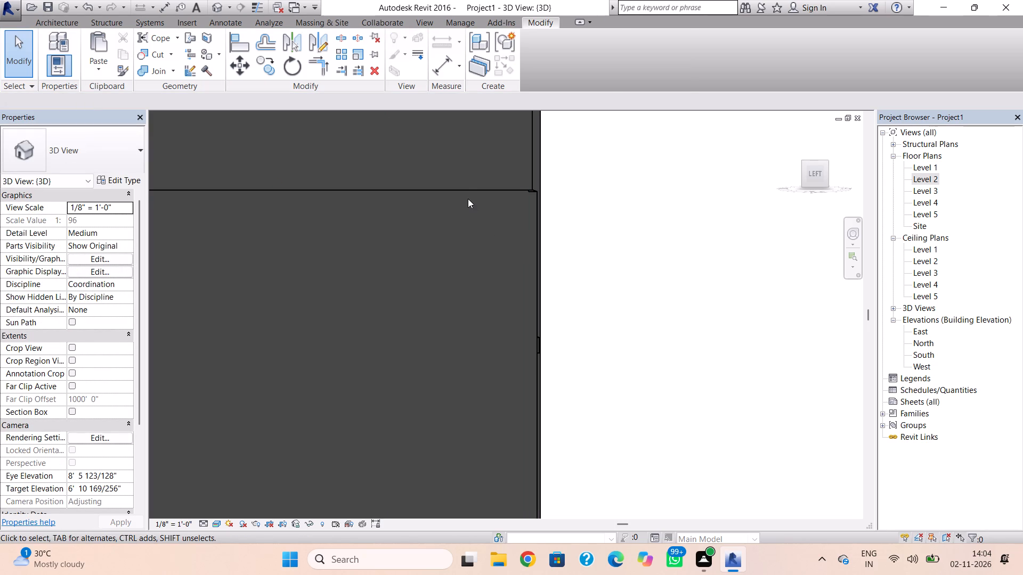
pyautogui.click(468, 199)
pyautogui.click(468, 194)
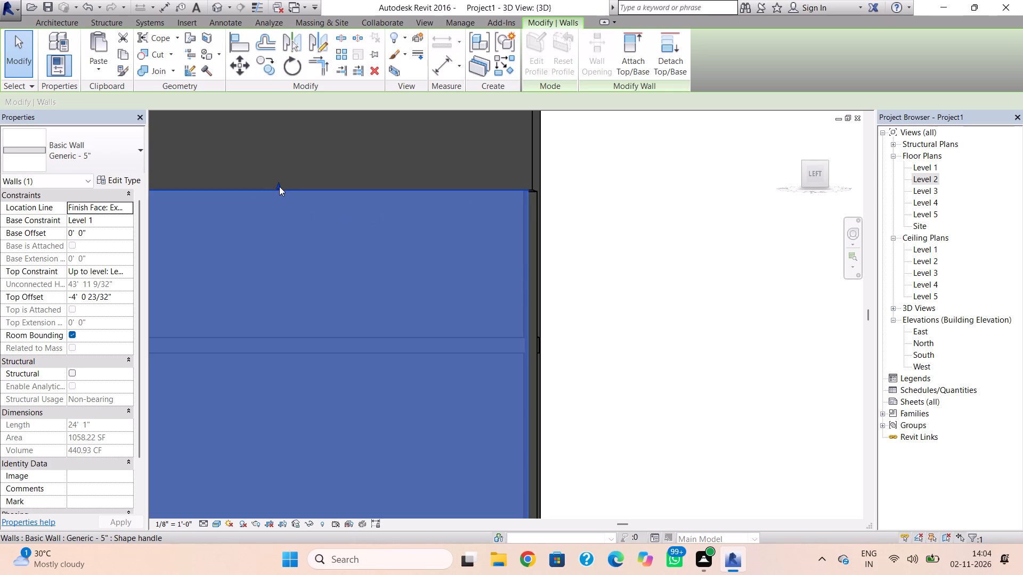
pyautogui.scroll(3, 279, 187)
pyautogui.moveTo(279, 187); pyautogui.dragTo(279, 193)
pyautogui.click(304, 171)
# Lower the top of the annex's Generic - 5" rear wall to about 4' 1" below Level 5, matching the side wall.
pyautogui.keyDown('shift'); pyautogui.moveTo(311, 170); pyautogui.dragTo(560, 183, button='right'); pyautogui.keyUp('shift')
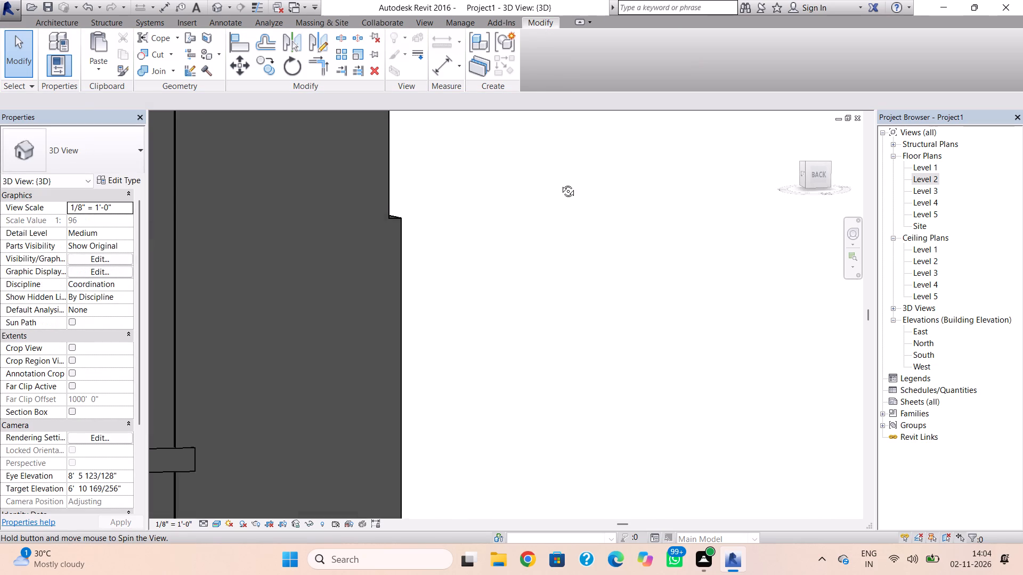
pyautogui.keyDown('shift'); pyautogui.moveTo(560, 183); pyautogui.dragTo(561, 184, button='right'); pyautogui.keyUp('shift')
pyautogui.scroll(-2, 501, 199)
pyautogui.middleClick(500, 200)
pyautogui.click(402, 122)
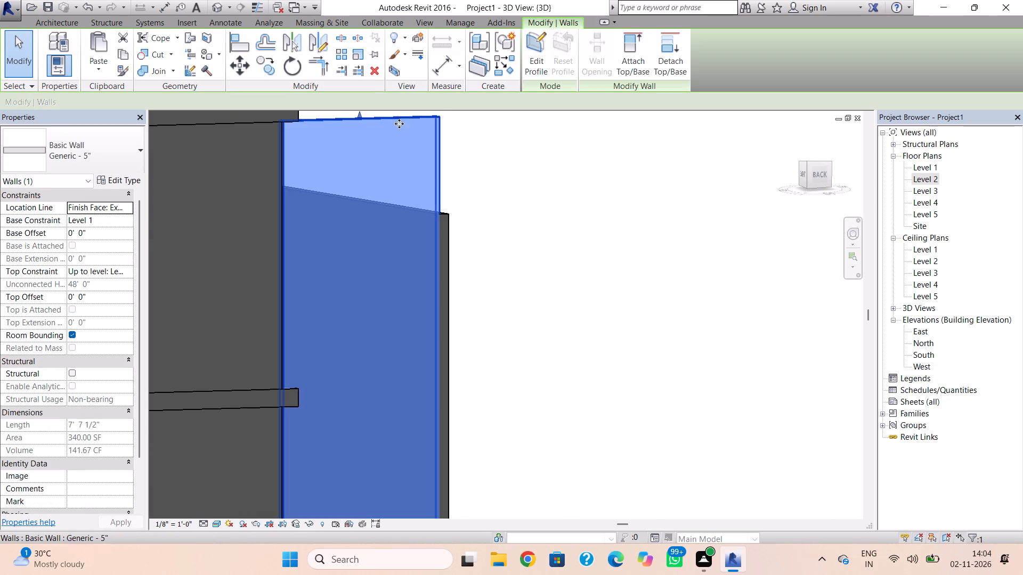
pyautogui.moveTo(360, 118); pyautogui.dragTo(367, 216)
pyautogui.rightClick(575, 216)
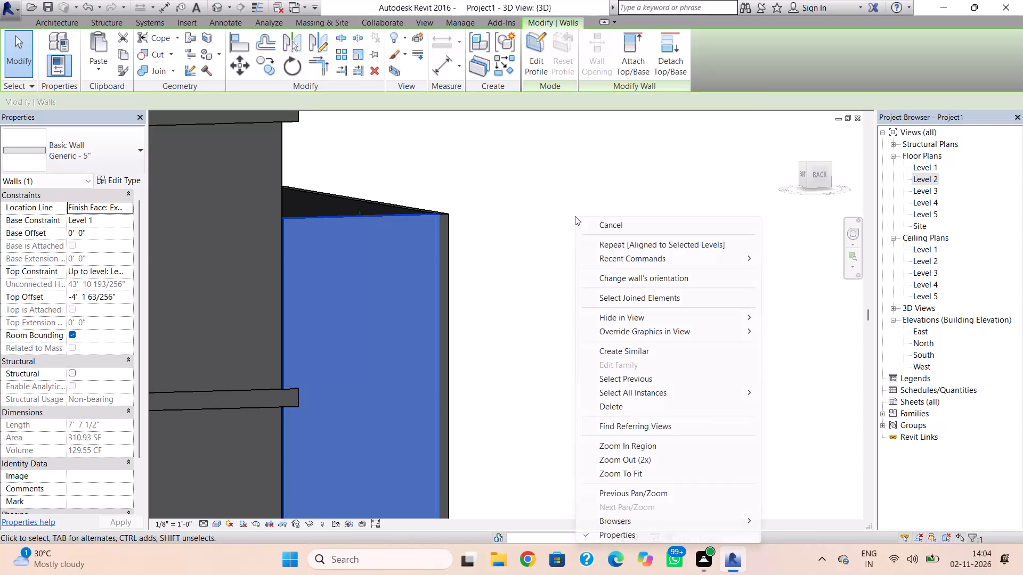
pyautogui.press('Escape')
pyautogui.keyDown('shift'); pyautogui.moveTo(575, 212); pyautogui.dragTo(517, 196, button='right'); pyautogui.keyUp('shift')
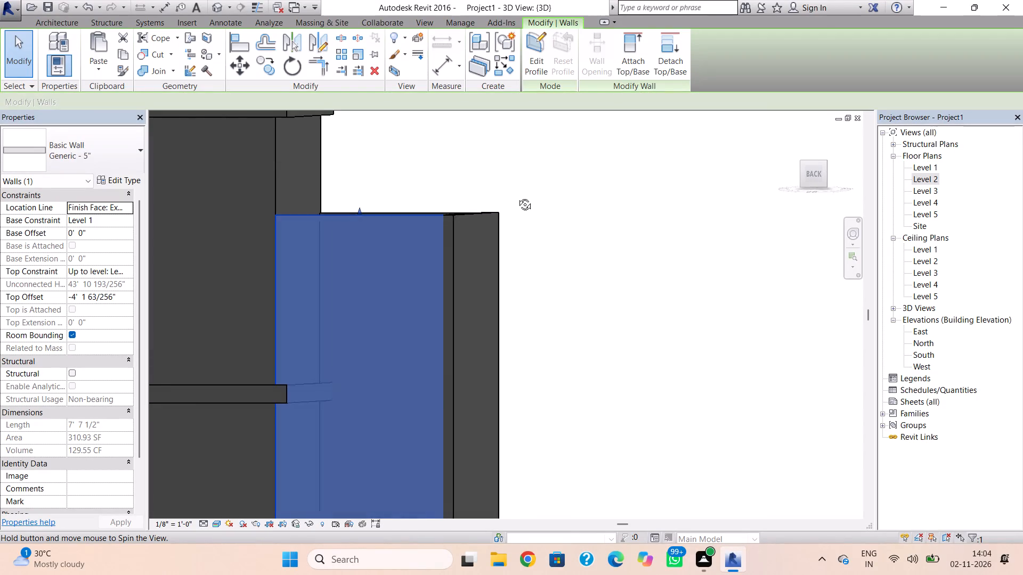
pyautogui.keyDown('shift'); pyautogui.moveTo(517, 196); pyautogui.dragTo(525, 198, button='right'); pyautogui.keyUp('shift')
pyautogui.rightClick(577, 196)
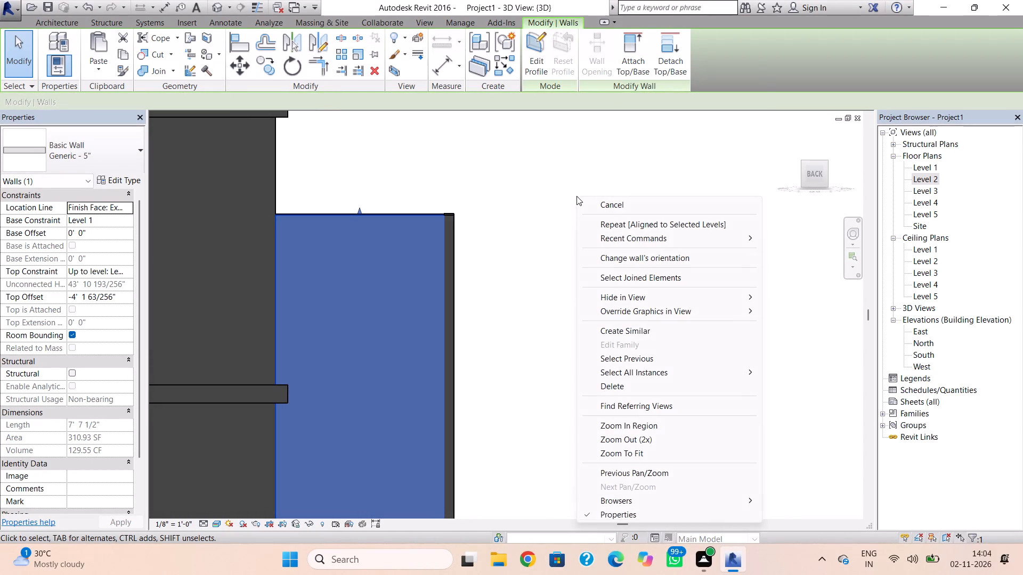
pyautogui.press('Escape')
pyautogui.press('Escape')
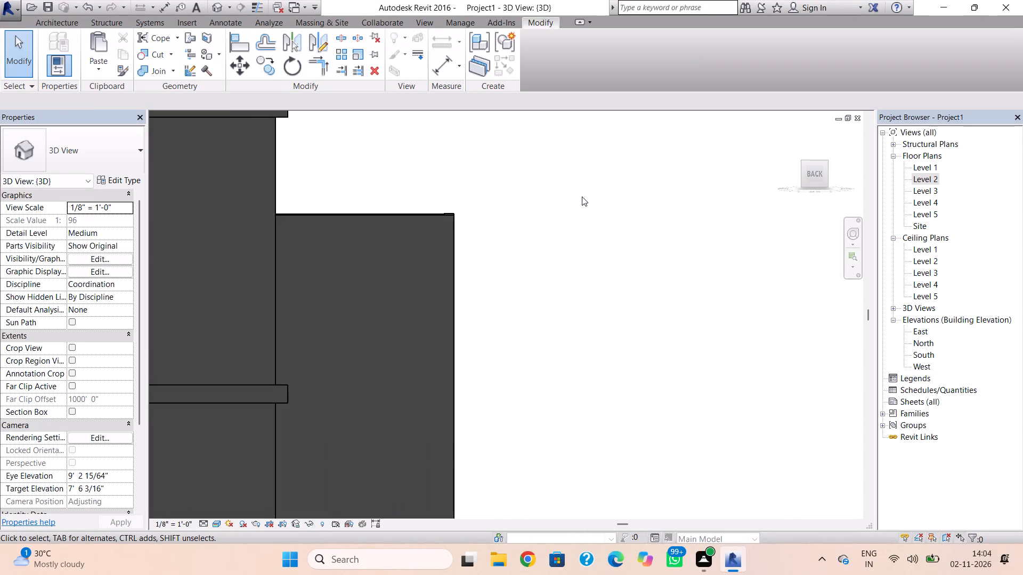
# Edit the Level 2 Generic - 9" roof footprint in plan, moving its west boundary about 6" east to the main block wall's outer face.
pyautogui.keyDown('shift'); pyautogui.moveTo(582, 196); pyautogui.dragTo(210, 214, button='right'); pyautogui.keyUp('shift')
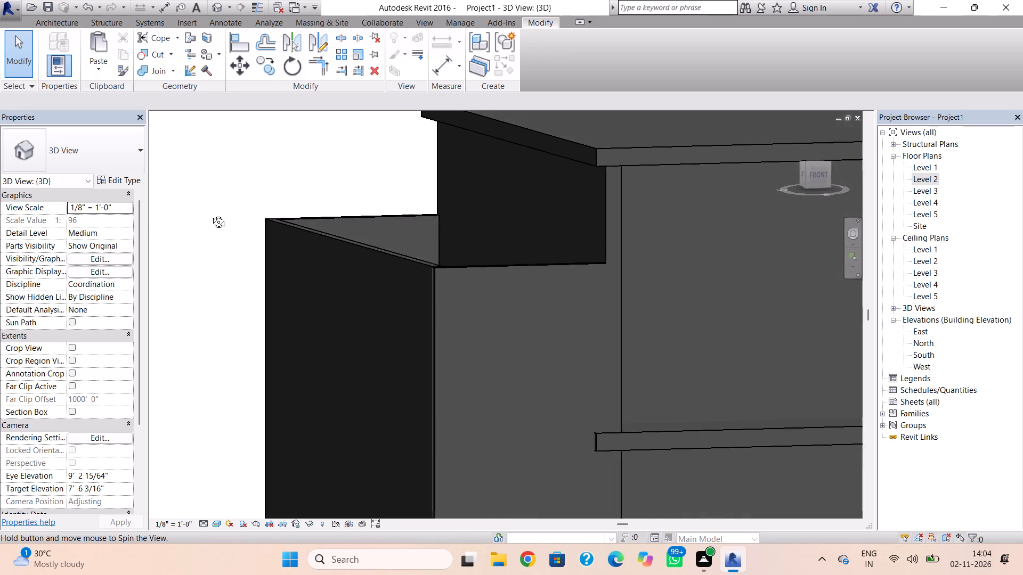
pyautogui.keyDown('shift'); pyautogui.moveTo(210, 214); pyautogui.dragTo(169, 158, button='right'); pyautogui.keyUp('shift')
pyautogui.scroll(-4, 405, 192)
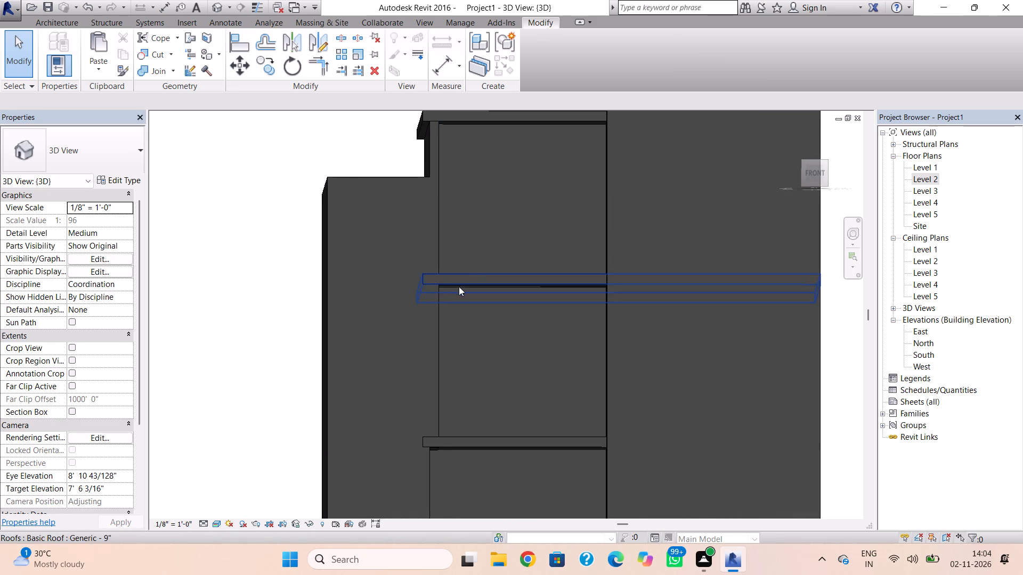
pyautogui.scroll(-2, 459, 289)
pyautogui.moveTo(459, 259); pyautogui.dragTo(462, 153, button='middle')
pyautogui.click(475, 420)
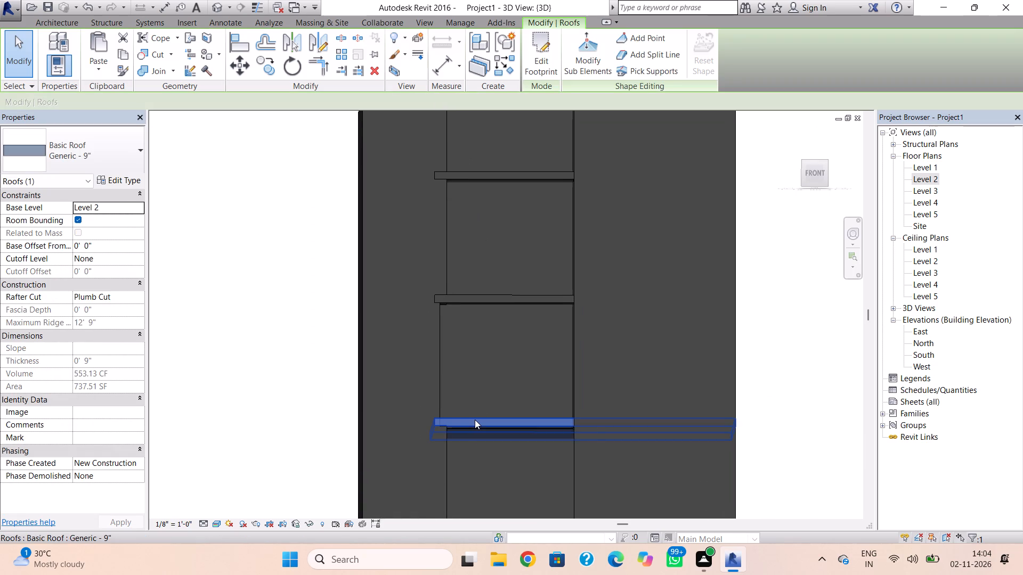
pyautogui.doubleClick(475, 420)
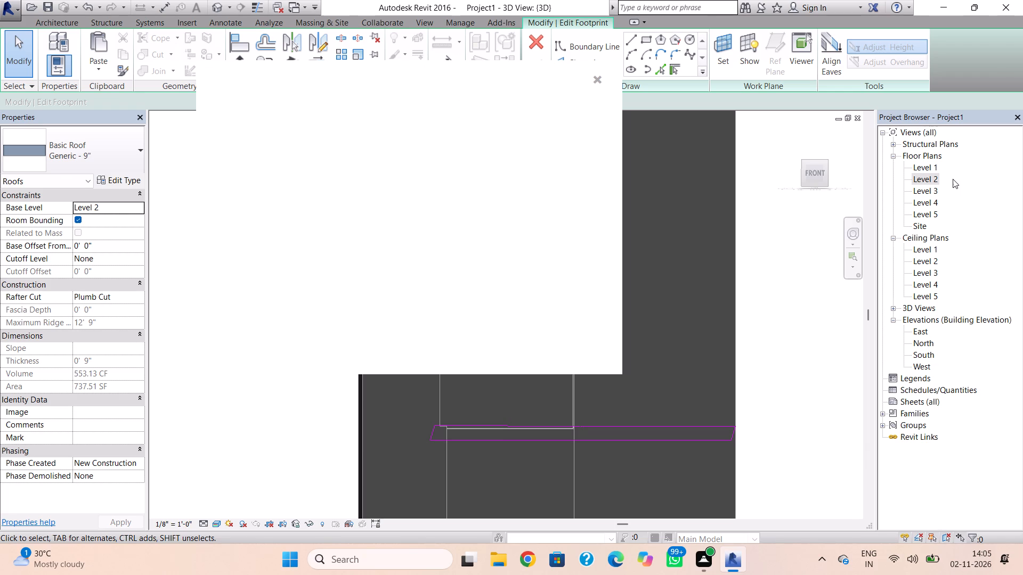
pyautogui.click(588, 71)
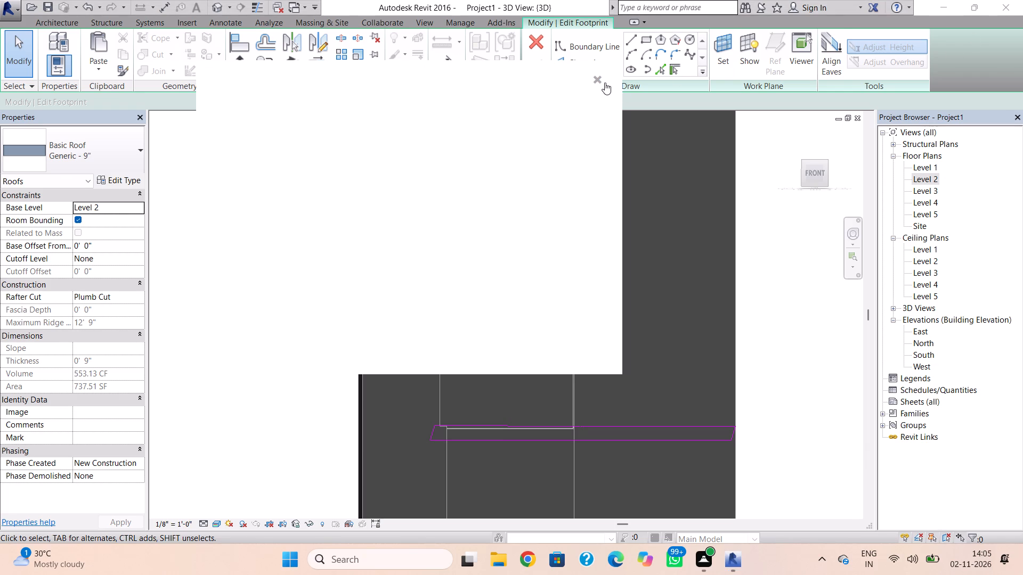
pyautogui.click(600, 81)
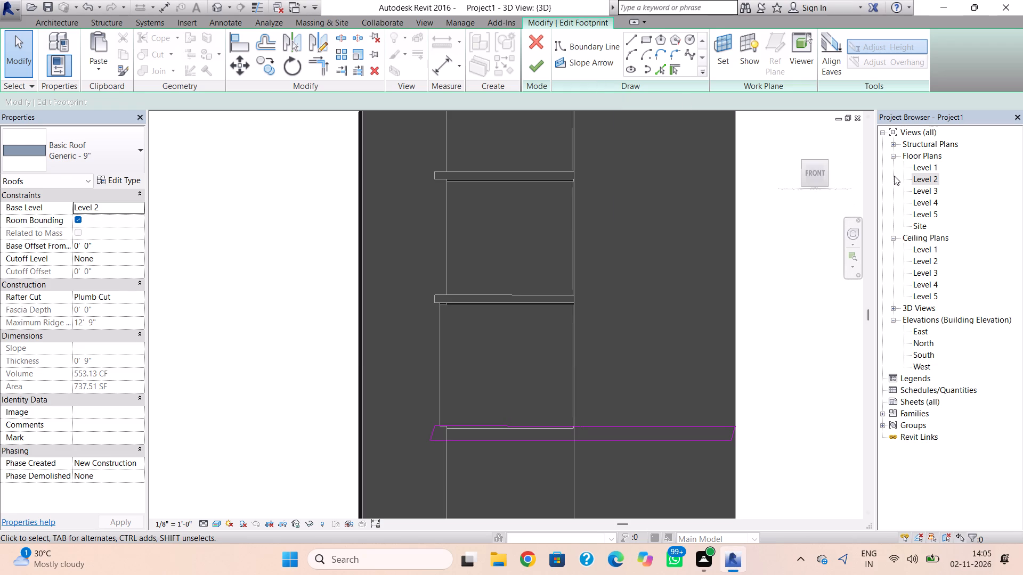
pyautogui.doubleClick(925, 177)
pyautogui.scroll(-5, 559, 328)
pyautogui.scroll(-8, 483, 317)
pyautogui.moveTo(411, 263); pyautogui.dragTo(654, 331, button='middle')
pyautogui.scroll(4, 442, 281)
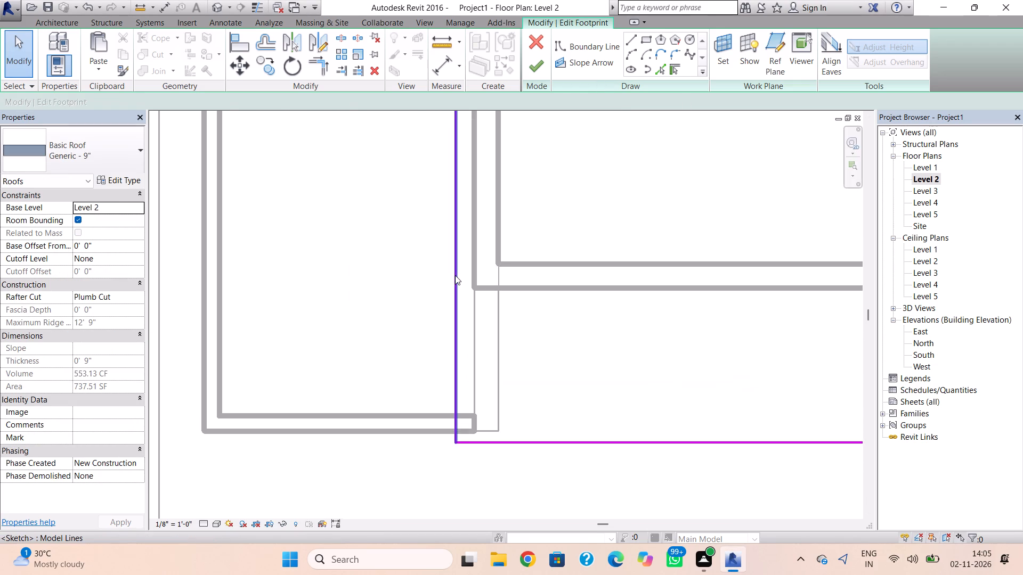
pyautogui.click(455, 275)
pyautogui.press('Right')
pyautogui.press('Right')
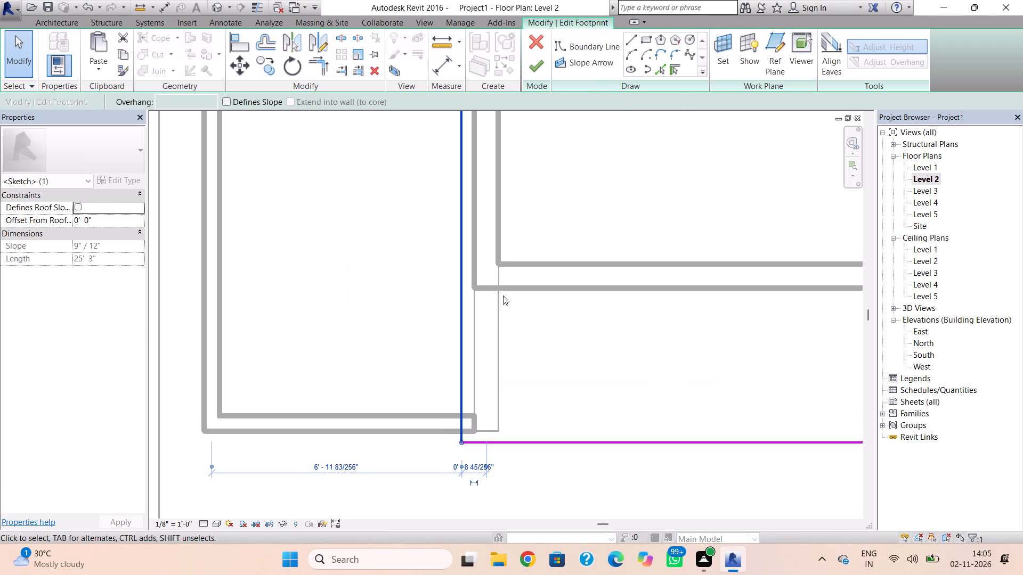
pyautogui.press('Right')
pyautogui.press('Right')
pyautogui.press('Right')
pyautogui.press('Right')
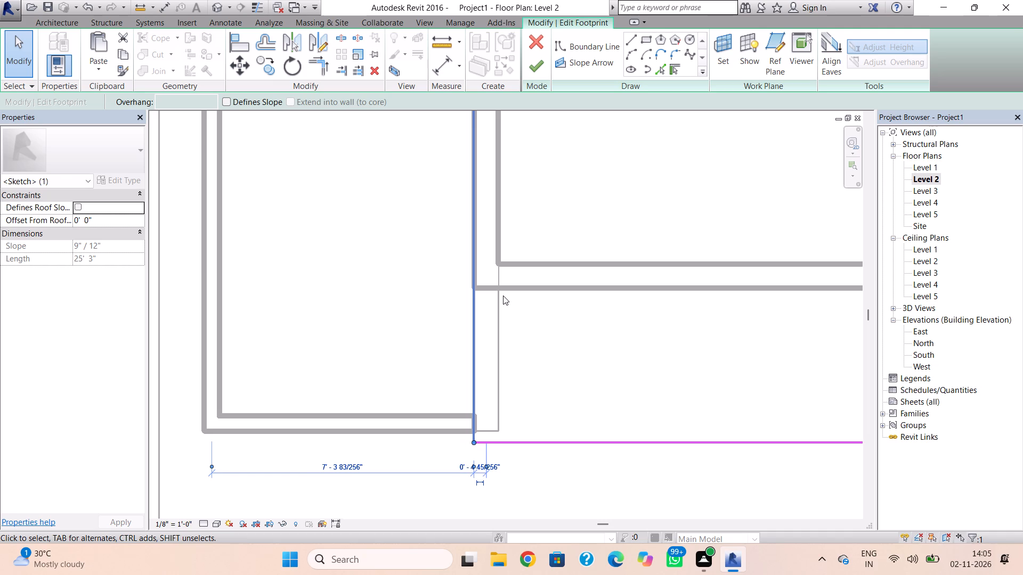
# Finish the Level 2 roof footprint and attach the highlighted walls to the roof.
pyautogui.click(541, 70)
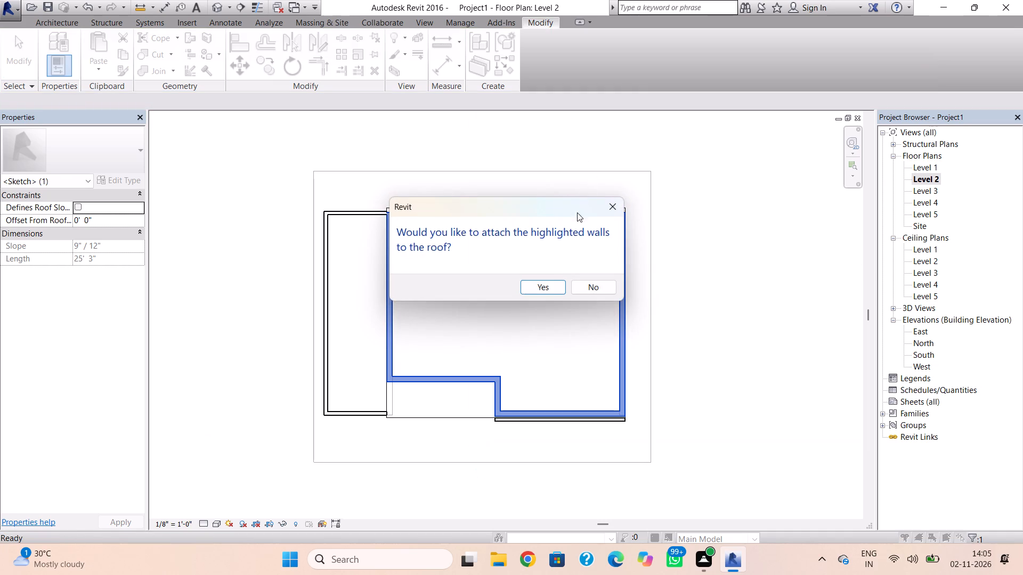
pyautogui.click(553, 287)
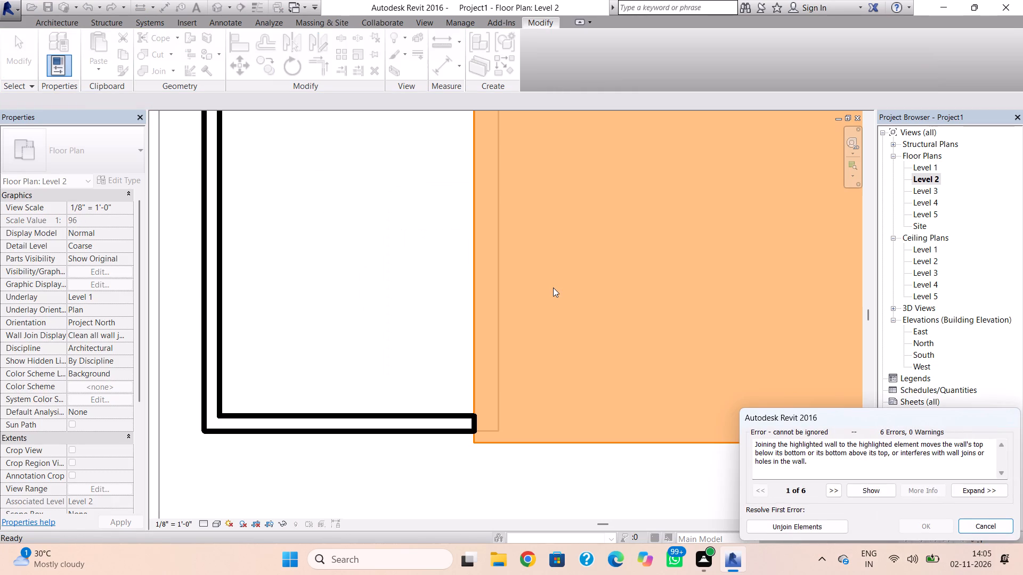
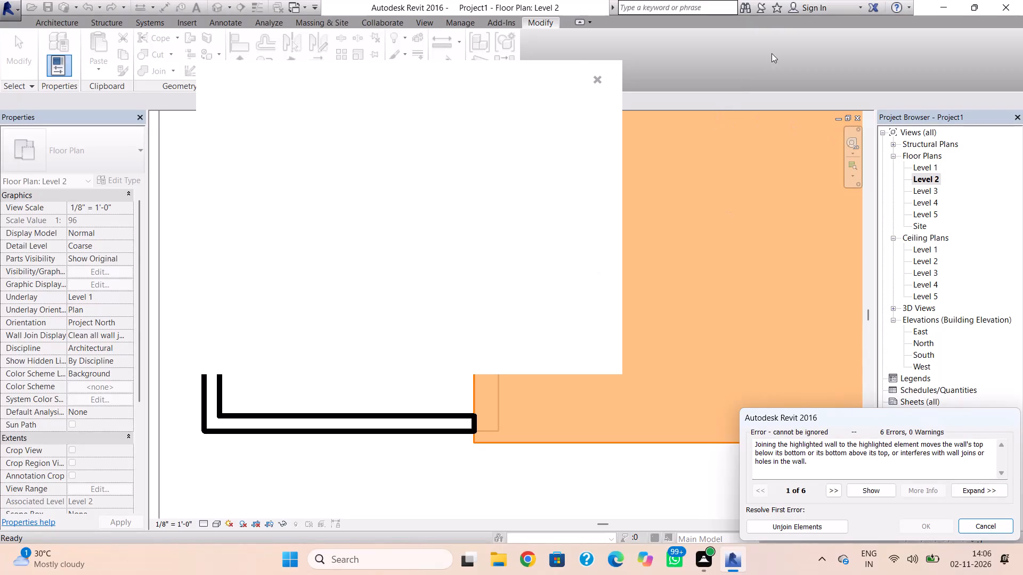
# Dismiss the notification card and cancel attaching the highlighted walls to the Level 2 roof.
pyautogui.click(593, 83)
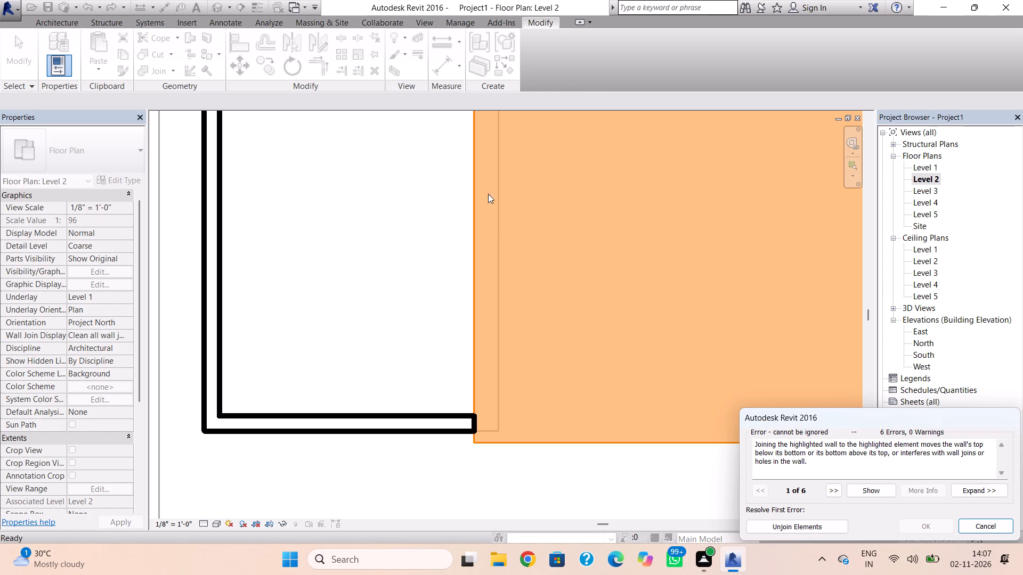
pyautogui.click(397, 367)
pyautogui.click(983, 529)
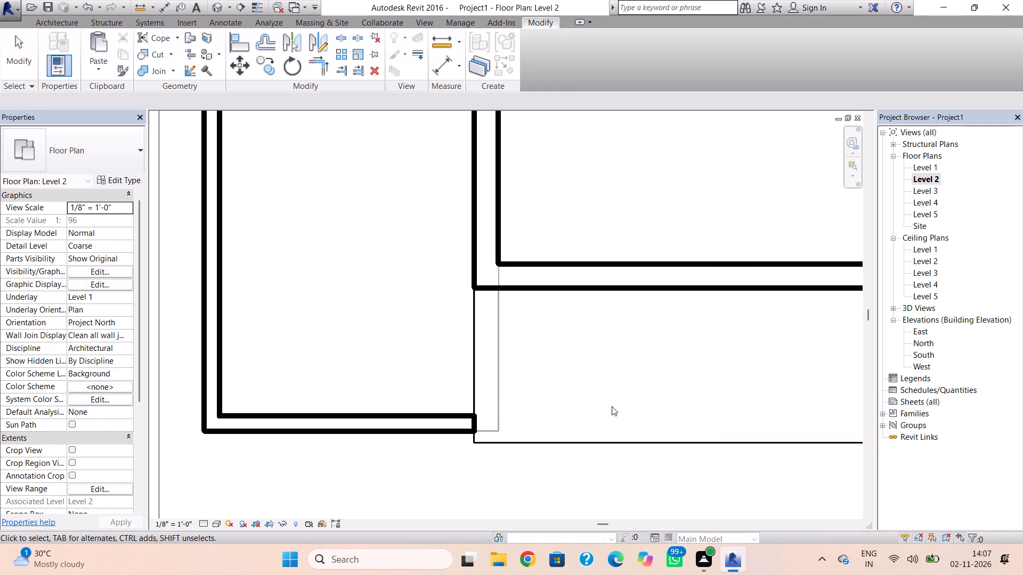
# Open the 3D view and save the project in Documents under the file name REVIT INTERNSHIP 33.
pyautogui.click(224, 14)
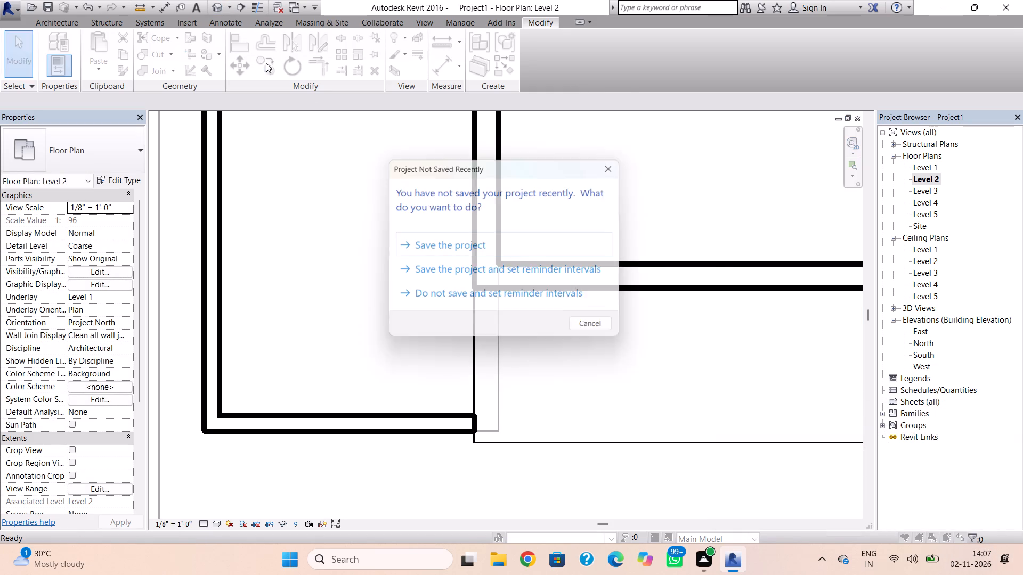
pyautogui.click(515, 237)
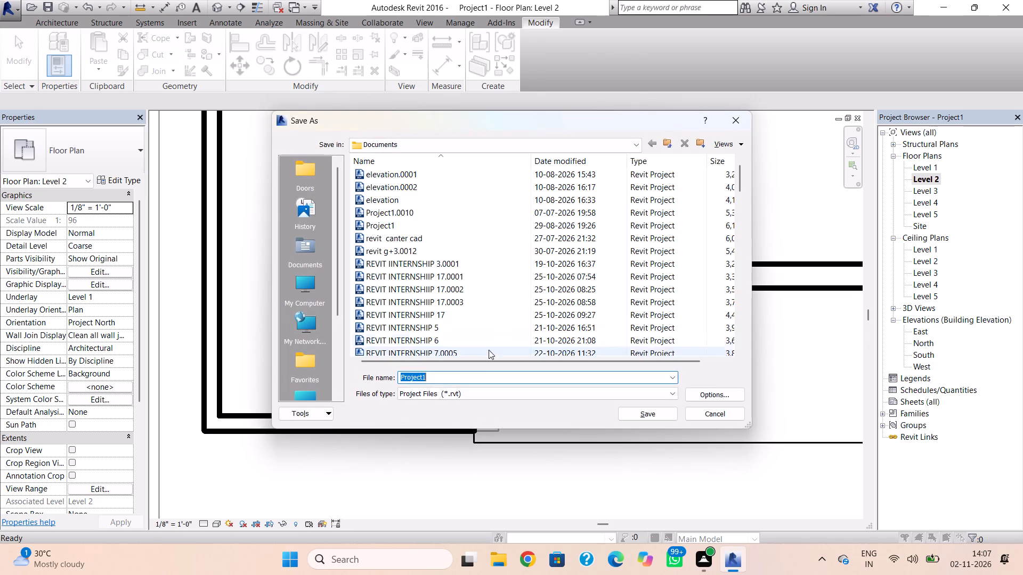
pyautogui.click(480, 381)
pyautogui.click(480, 381)
pyautogui.moveTo(480, 381); pyautogui.dragTo(463, 382)
pyautogui.moveTo(463, 382); pyautogui.dragTo(460, 382)
pyautogui.press('BackSpace')
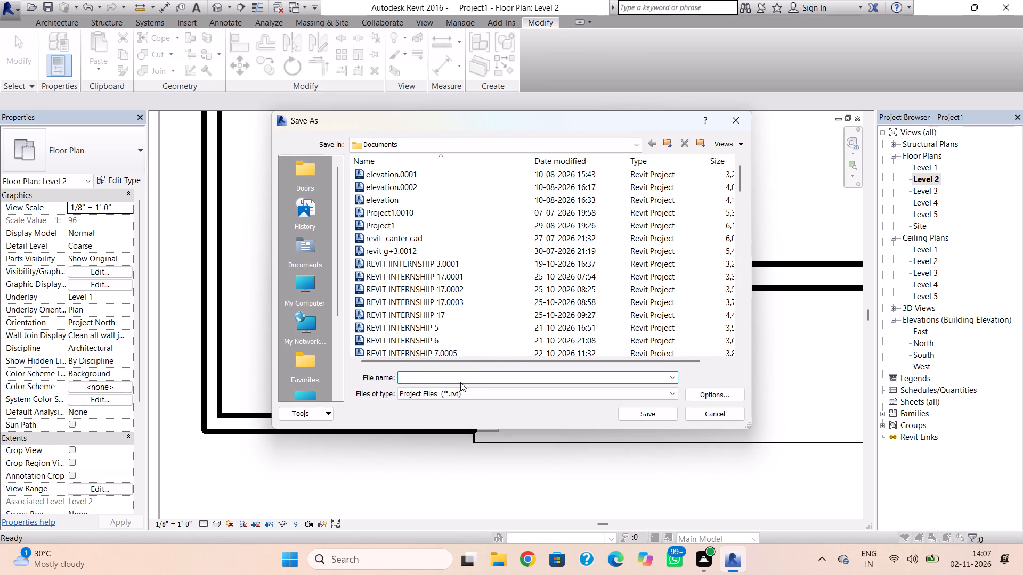
pyautogui.write('re')
pyautogui.press('BackSpace')
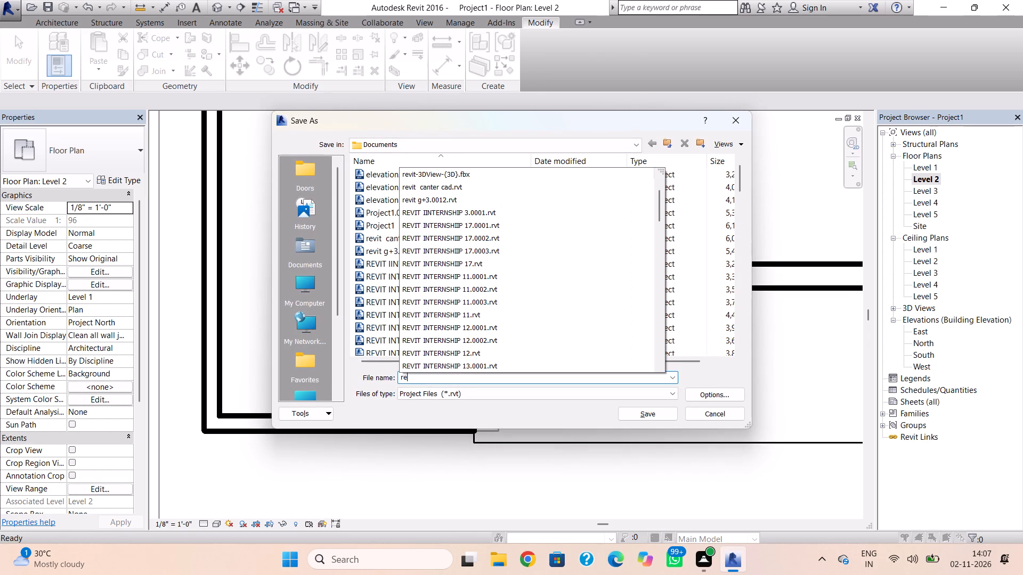
pyautogui.press('BackSpace')
pyautogui.write('REVIT')
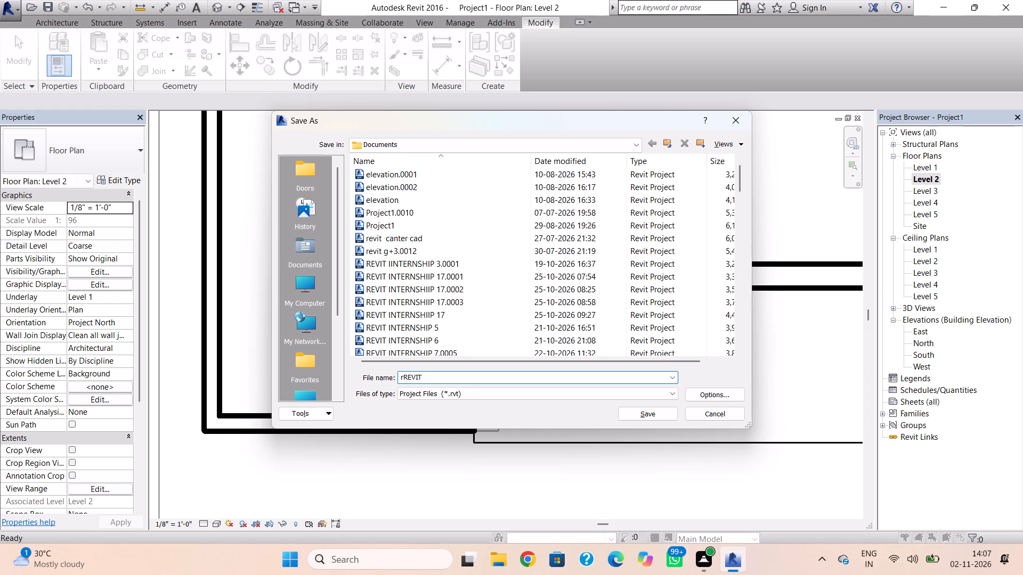
pyautogui.press('BackSpace')
pyautogui.press('BackSpace')
pyautogui.press('BackSpace')
pyautogui.press('BackSpace')
pyautogui.press('BackSpace')
pyautogui.press('BackSpace')
pyautogui.press('BackSpace')
pyautogui.press('BackSpace')
pyautogui.press('BackSpace')
pyautogui.press('BackSpace')
pyautogui.press('BackSpace')
pyautogui.write('REVIT')
pyautogui.press('space')
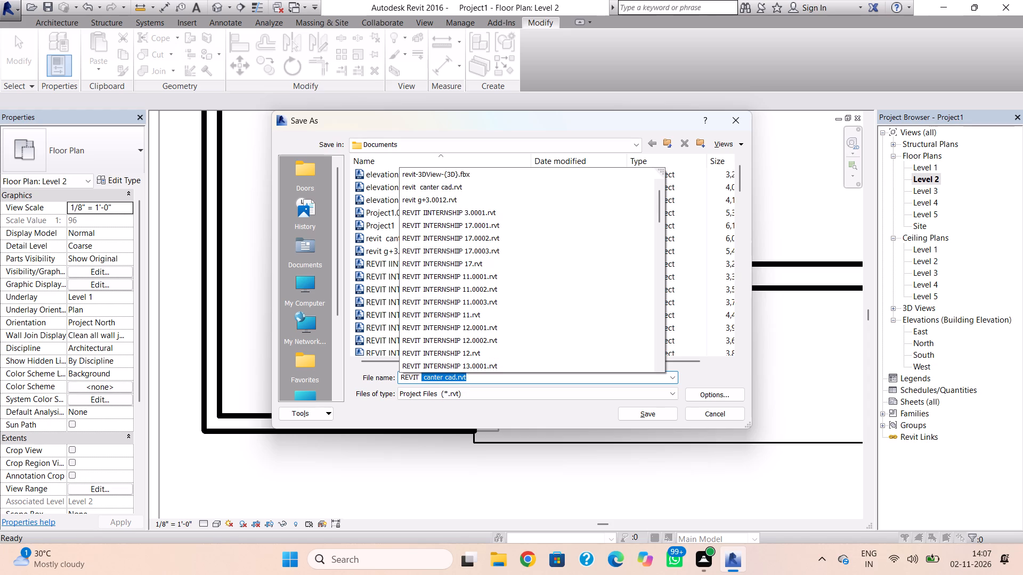
pyautogui.write('INTERN')
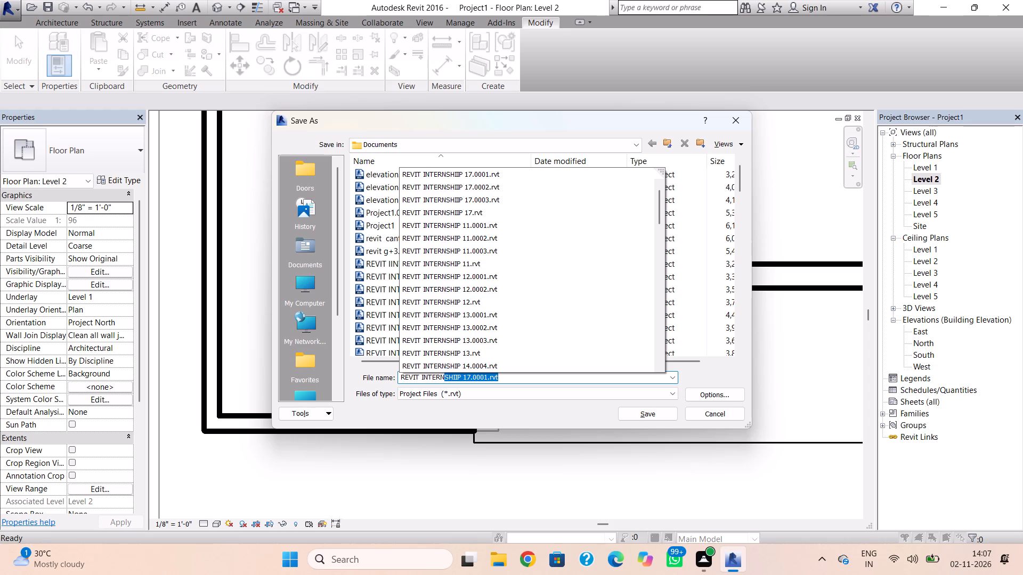
pyautogui.write('SHIP')
pyautogui.press('space')
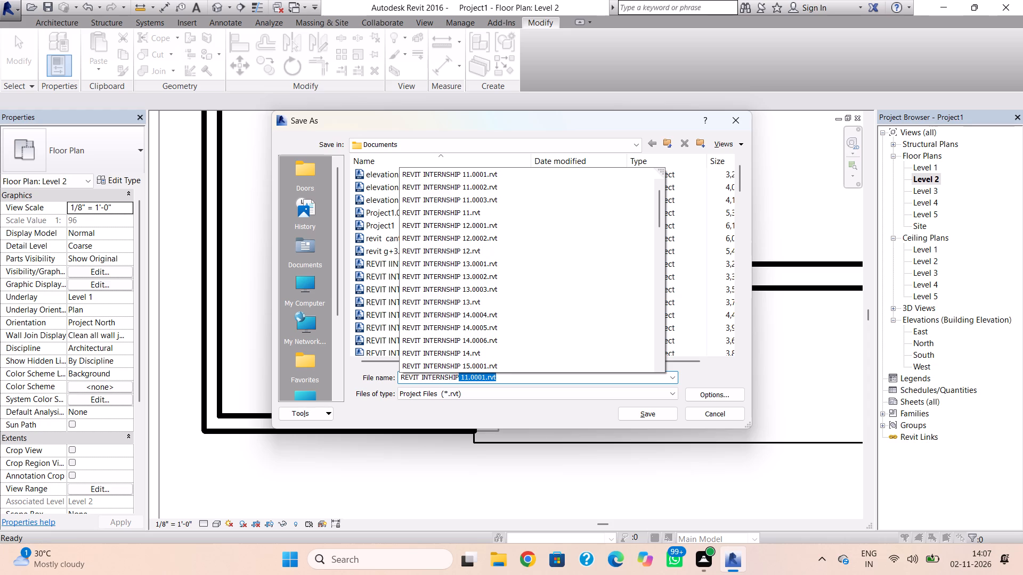
pyautogui.press('3')
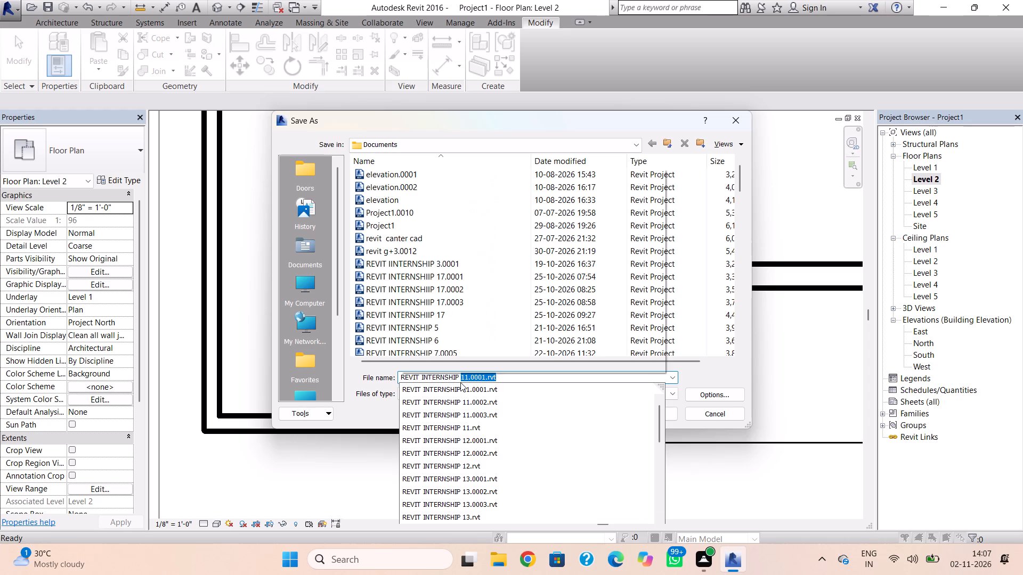
pyautogui.press('3')
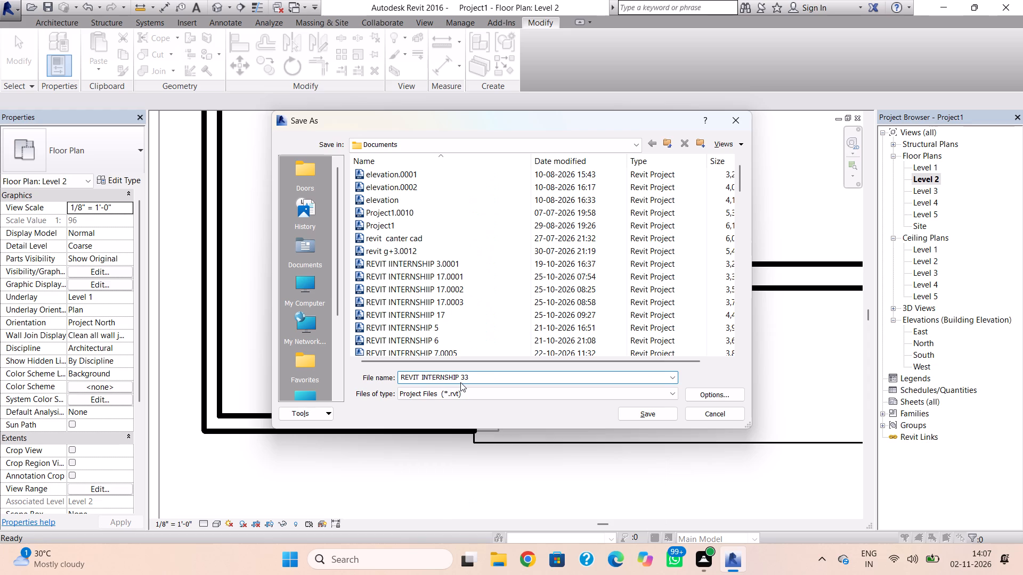
pyautogui.click(626, 416)
# Delete the Level 3 Generic - 9" roof slab and the slab one storey above it in the front bay.
pyautogui.scroll(-2, 457, 367)
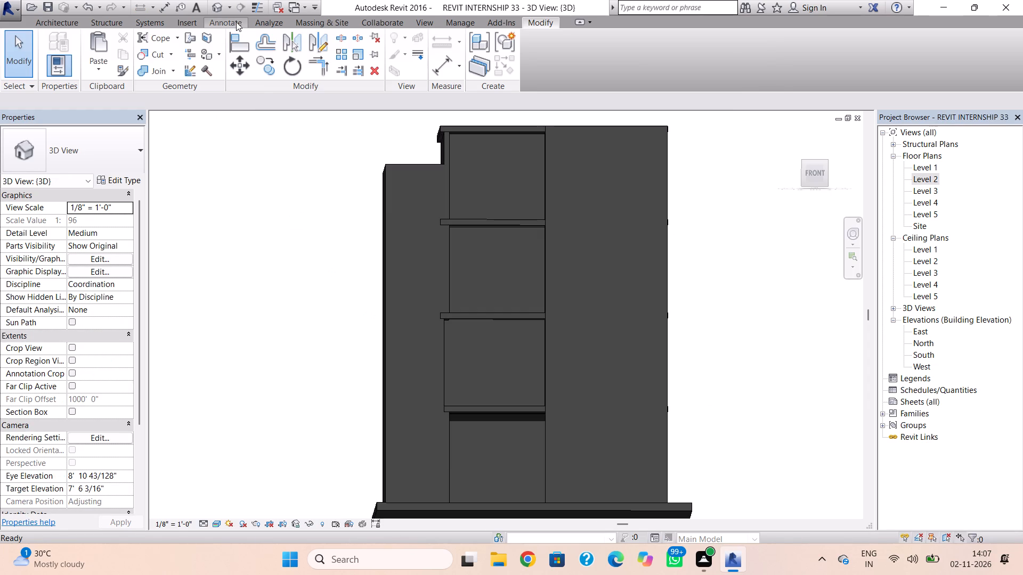
pyautogui.click(464, 405)
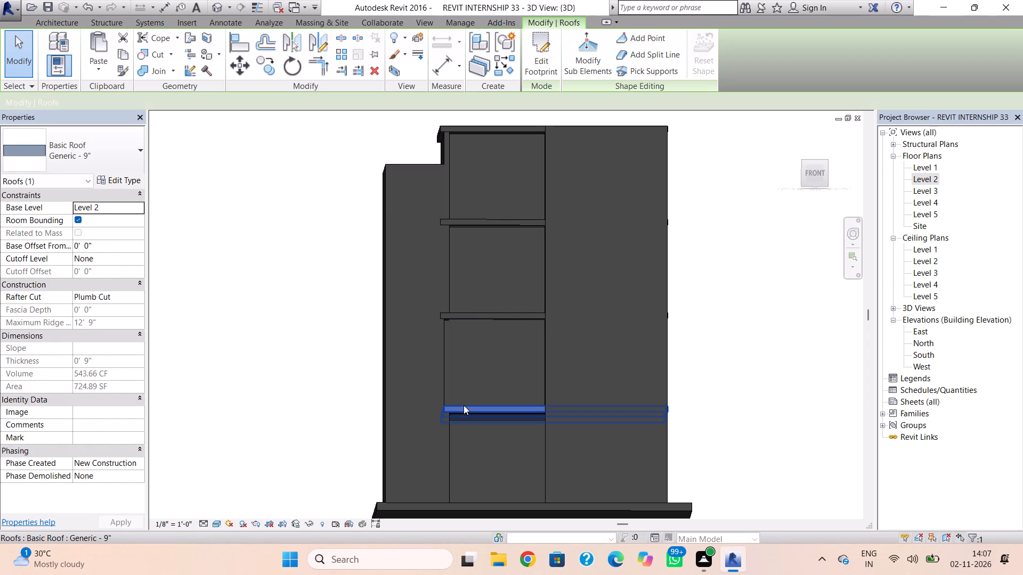
pyautogui.click(490, 316)
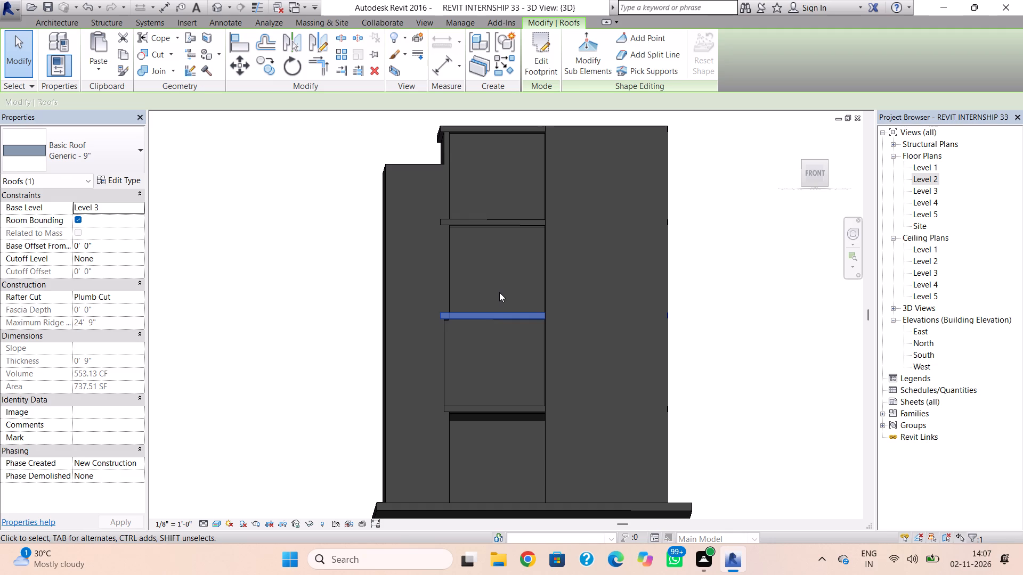
pyautogui.press('Delete')
pyautogui.click(493, 225)
pyautogui.press('Delete')
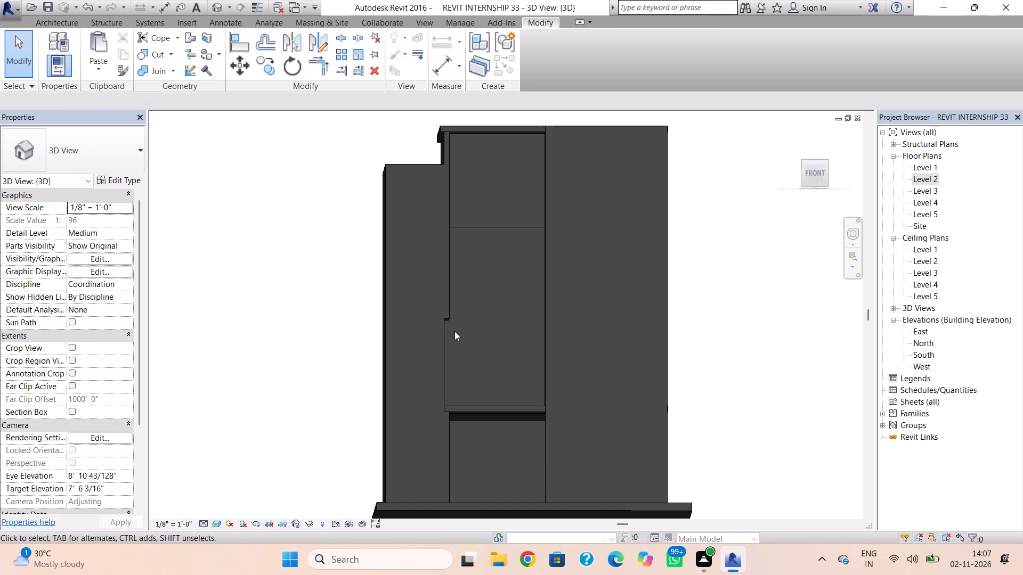
# Edit the Level 2 roof footprint, shift its west boundary about 8" east, finish the sketch and try to attach the highlighted walls.
pyautogui.click(462, 407)
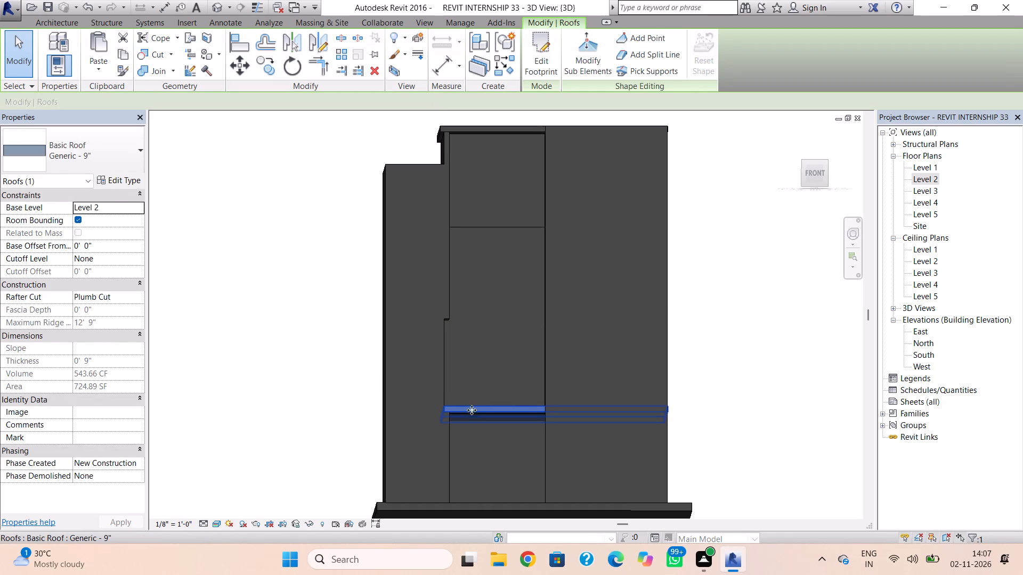
pyautogui.scroll(12, 465, 412)
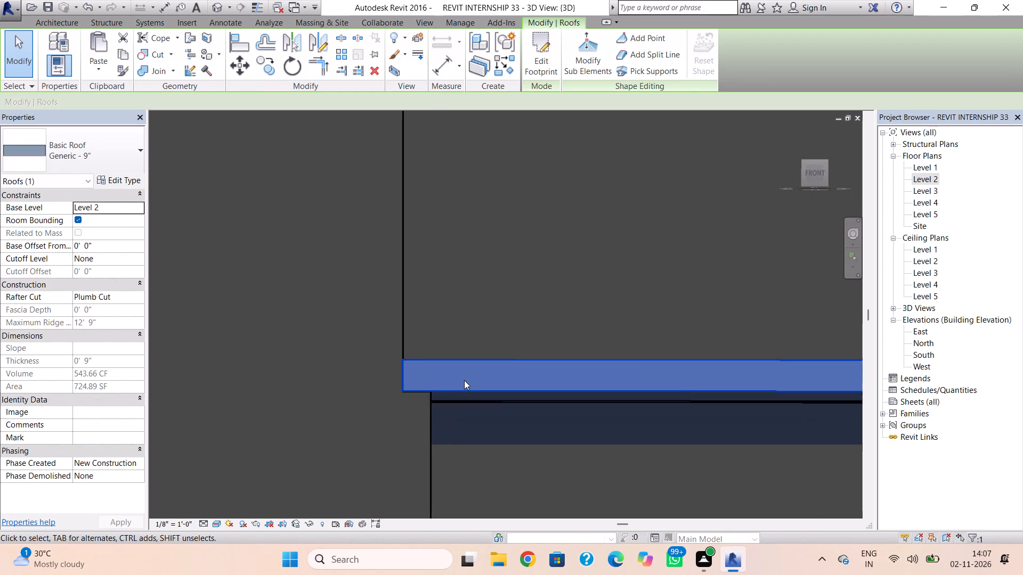
pyautogui.doubleClick(464, 380)
pyautogui.doubleClick(462, 387)
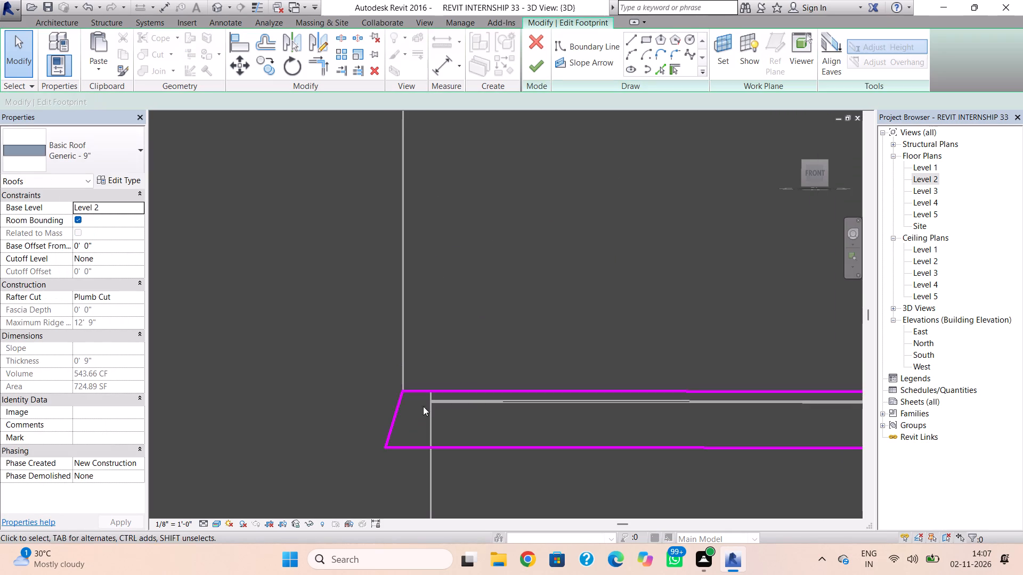
pyautogui.click(396, 413)
pyautogui.press('Right')
pyautogui.press('Right')
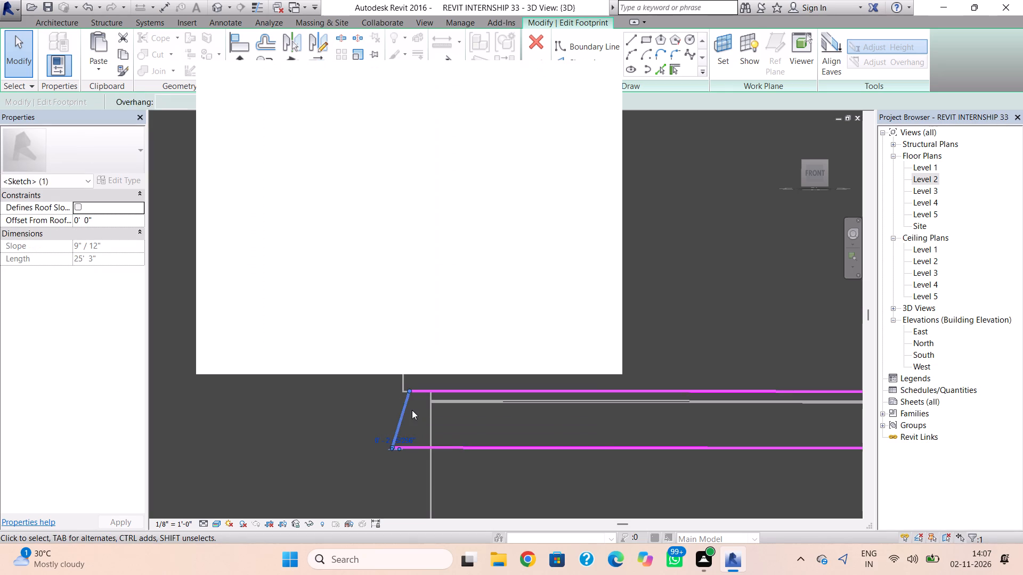
pyautogui.press('Right')
pyautogui.press('Right')
pyautogui.press('Right')
pyautogui.press('Right')
pyautogui.press('Right')
pyautogui.press('Right')
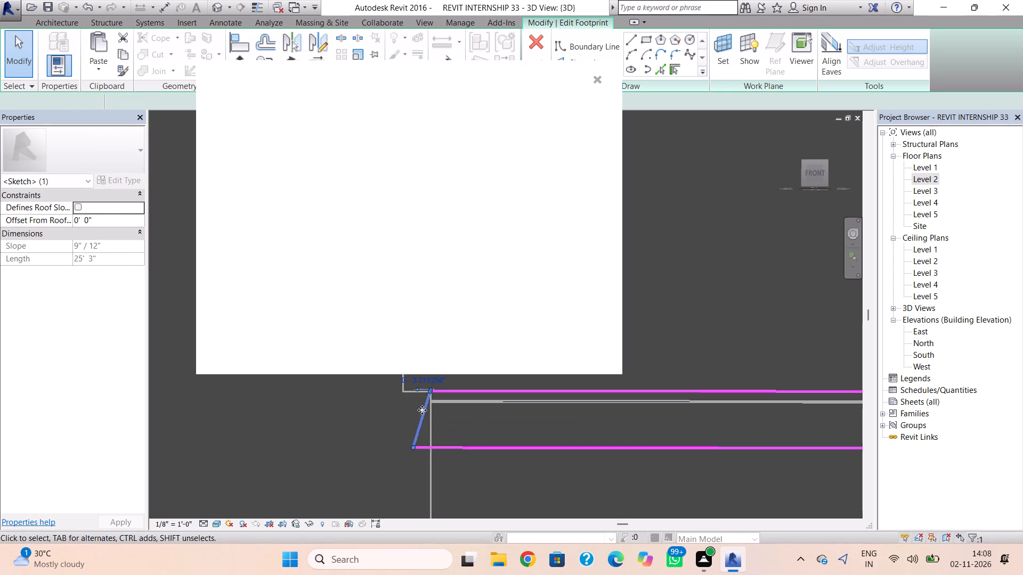
pyautogui.click(603, 81)
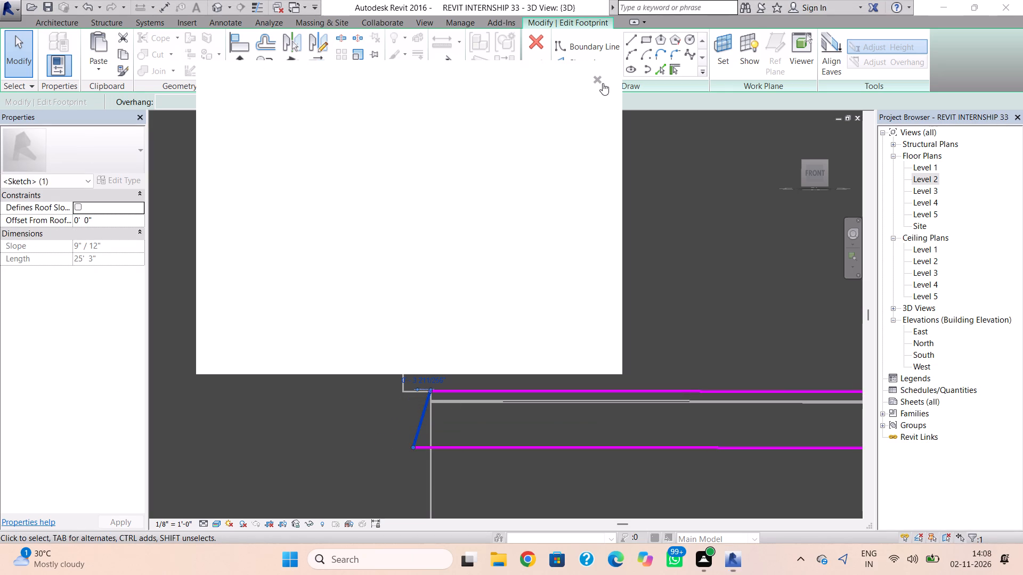
pyautogui.click(536, 77)
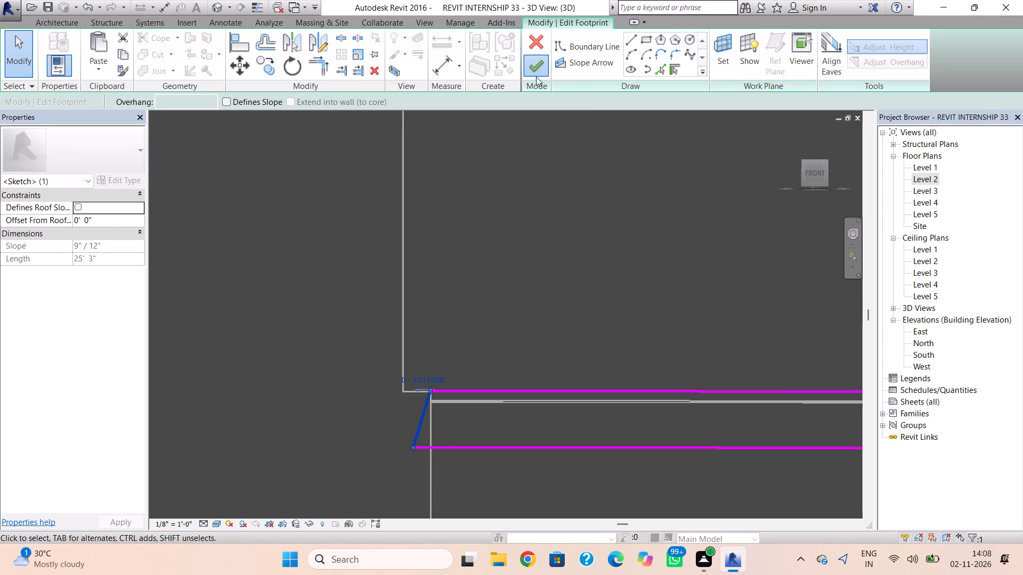
pyautogui.click(539, 287)
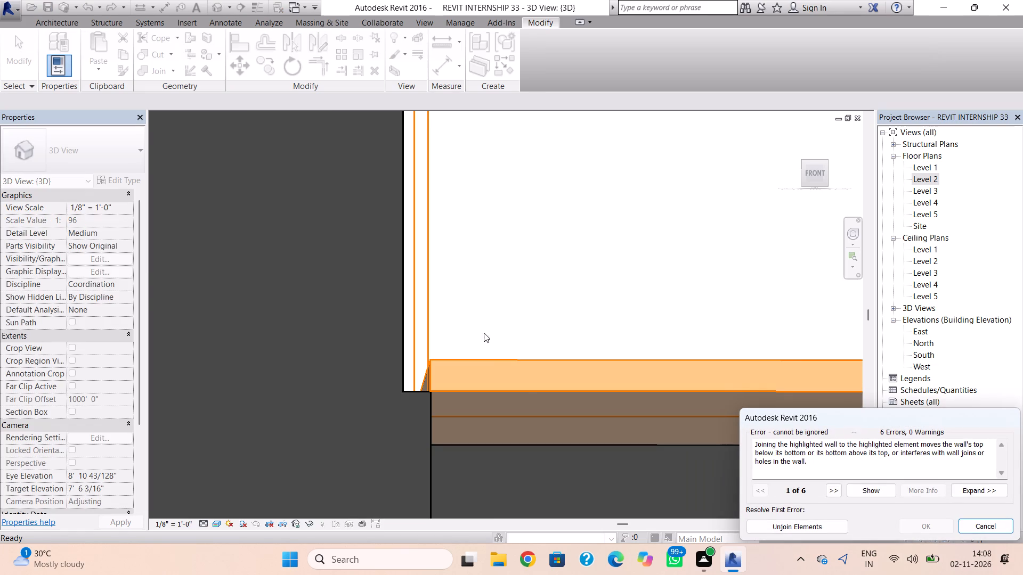
pyautogui.click(990, 537)
pyautogui.click(979, 524)
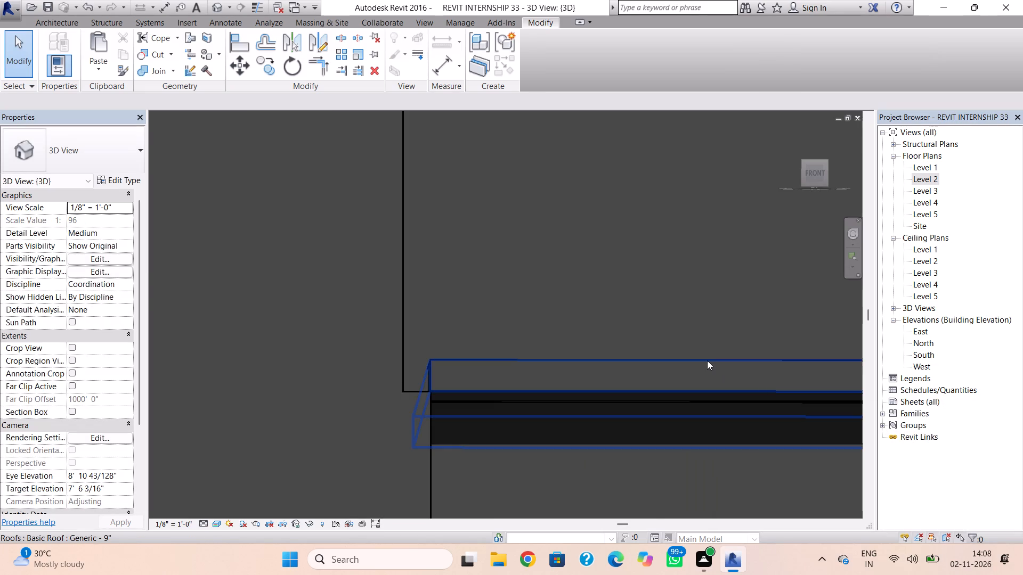
# Reopen the Level 2 roof footprint in the Level 2 plan and move its west boundary about 7" west toward the wall's outer face.
pyautogui.scroll(-4, 679, 381)
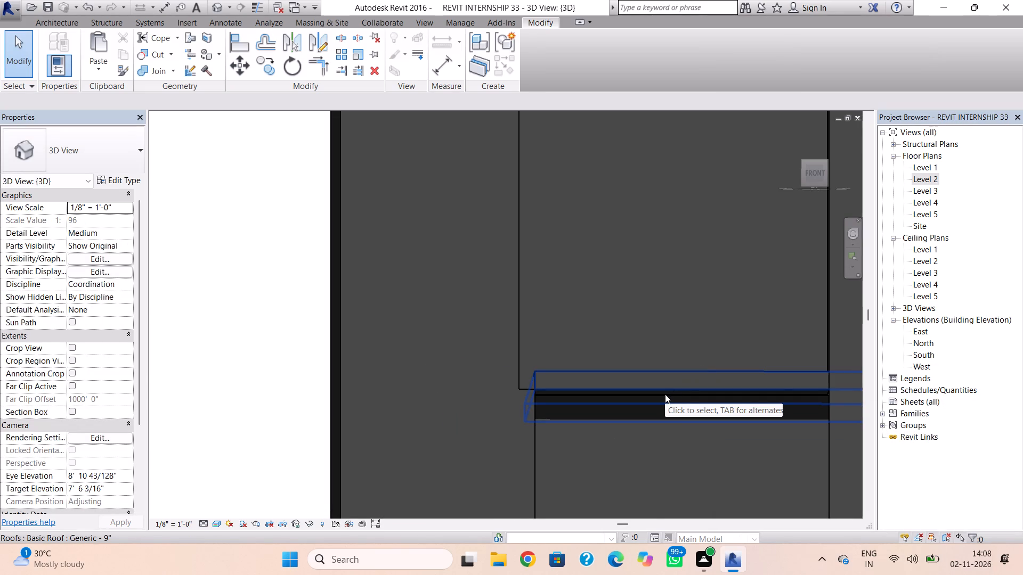
pyautogui.keyDown('shift'); pyautogui.moveTo(665, 394); pyautogui.dragTo(645, 456, button='right'); pyautogui.keyUp('shift')
pyautogui.keyDown('shift'); pyautogui.rightClick(645, 456); pyautogui.keyUp('shift')
pyautogui.scroll(-2, 640, 434)
pyautogui.moveTo(646, 400); pyautogui.dragTo(662, 310, button='middle')
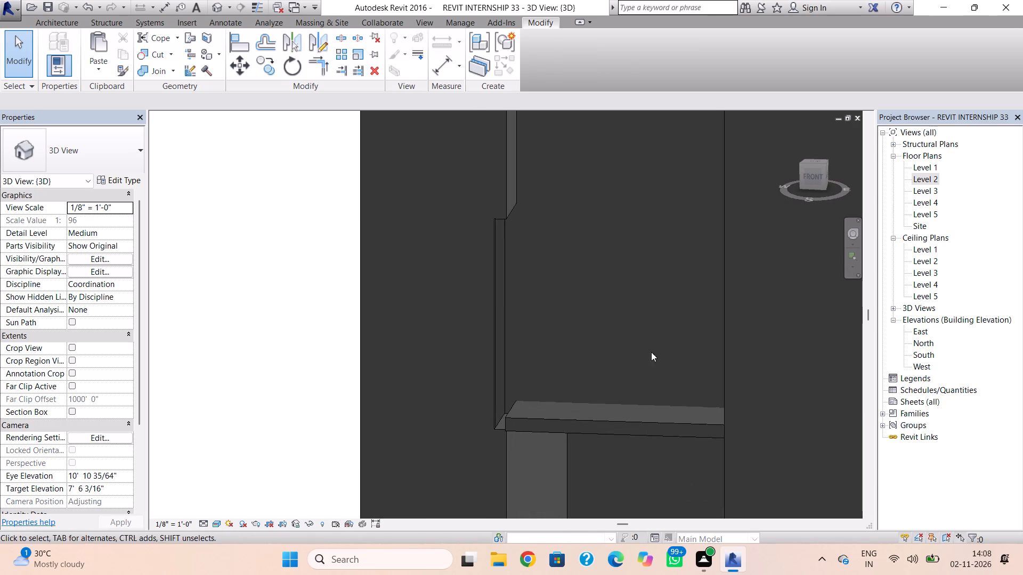
pyautogui.scroll(4, 577, 426)
pyautogui.click(430, 339)
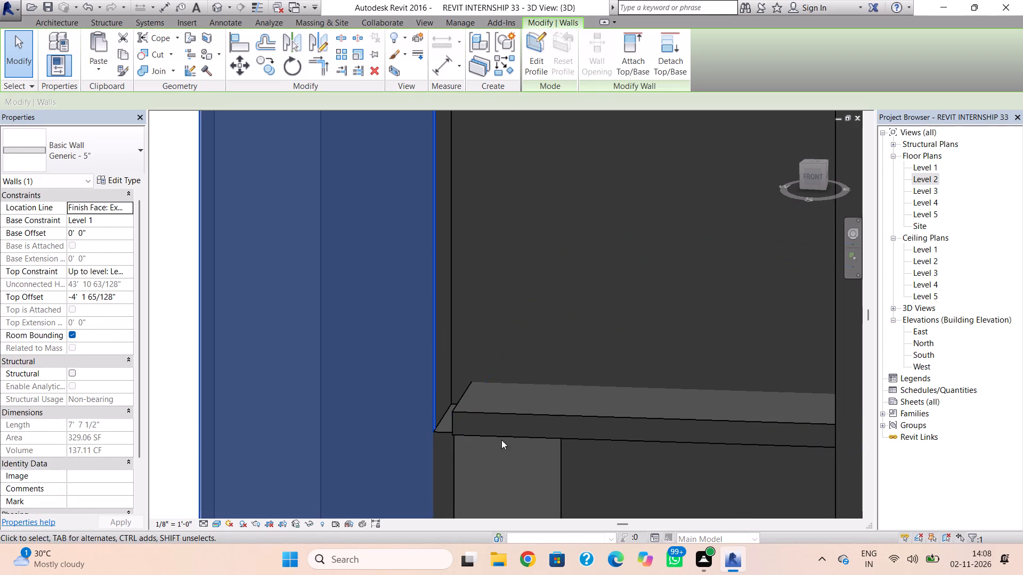
pyautogui.scroll(2, 493, 436)
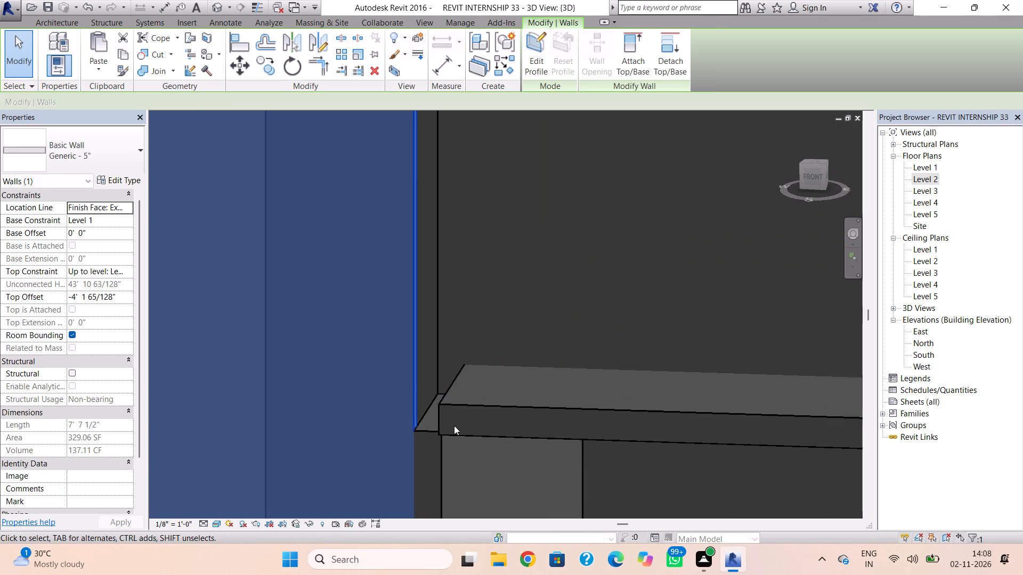
pyautogui.doubleClick(453, 431)
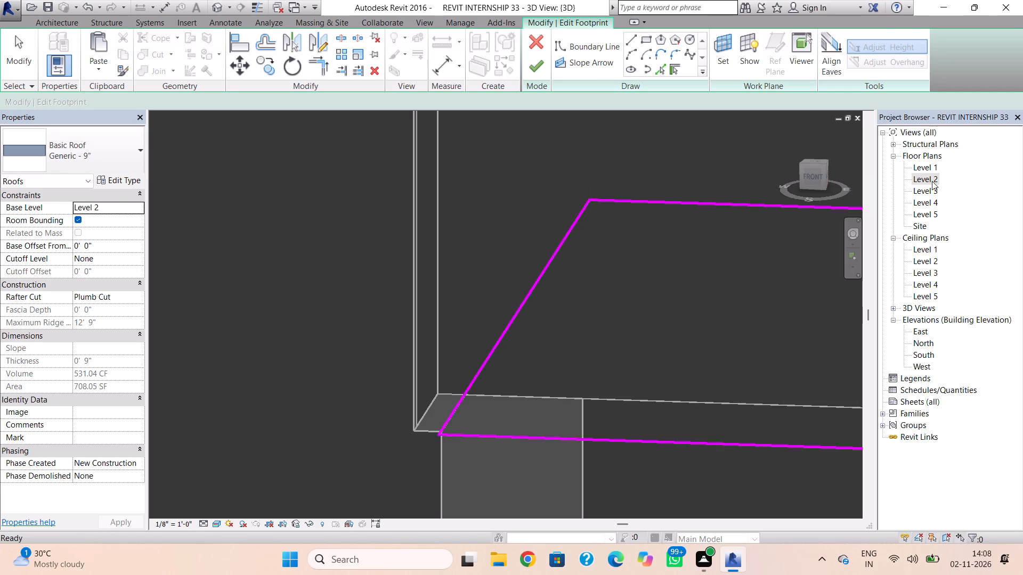
pyautogui.doubleClick(932, 181)
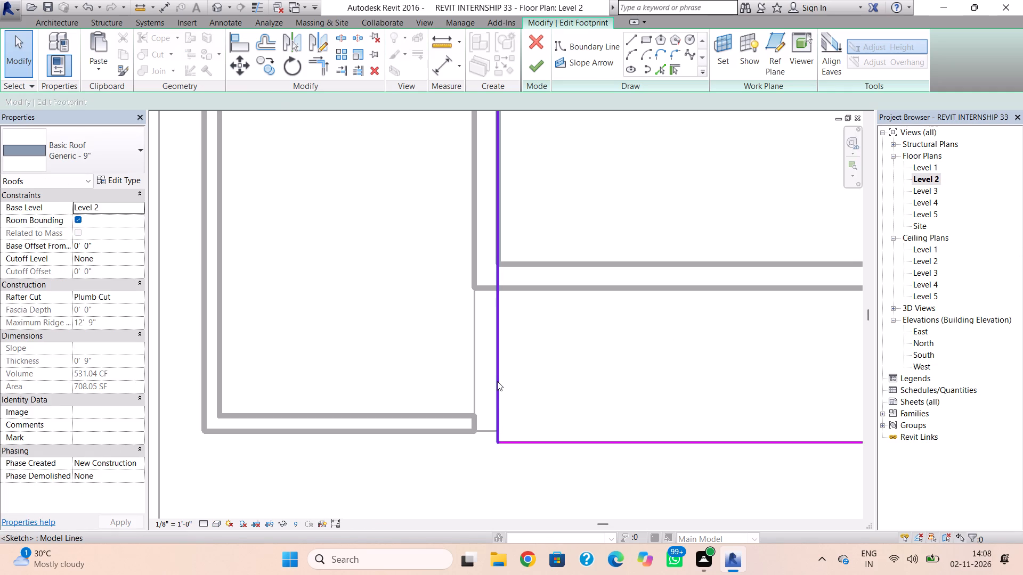
pyautogui.click(497, 381)
pyautogui.press('Left')
pyautogui.press('Left')
pyautogui.press('Left')
pyautogui.press('Left')
pyautogui.press('Left')
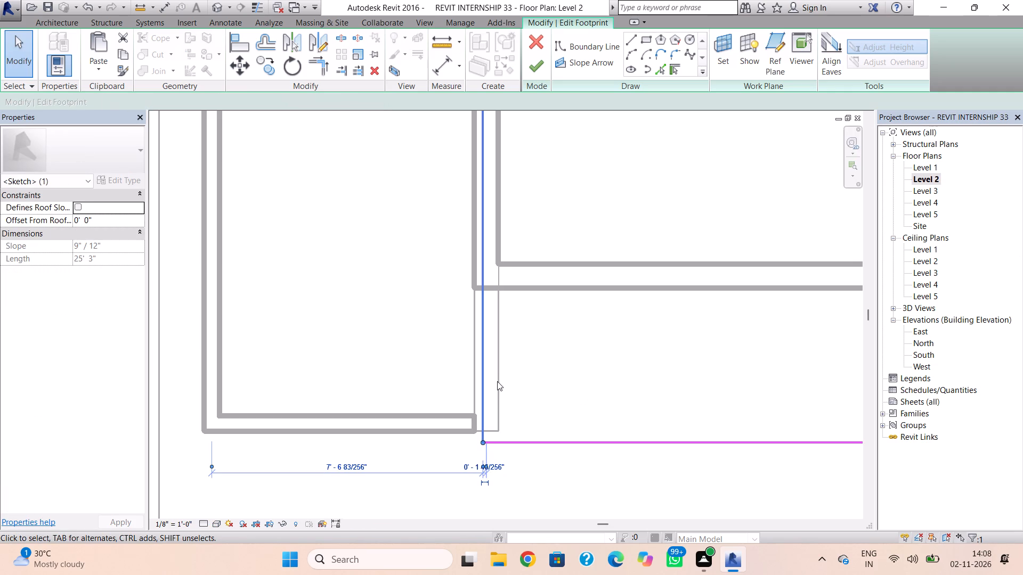
pyautogui.press('Left')
pyautogui.press('Left')
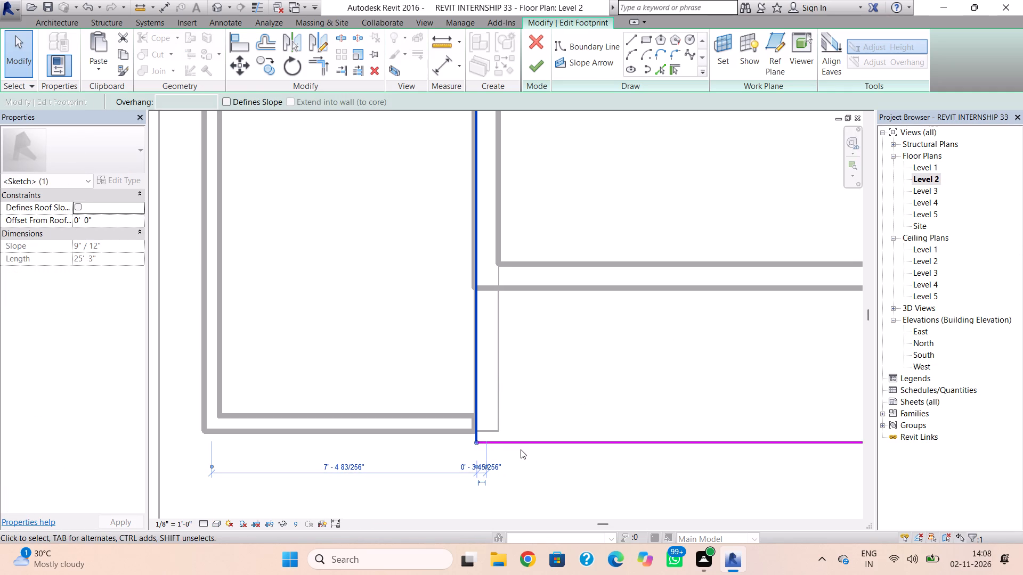
# Move the Level 2 roof's south boundary about 4" north to the wall's outer face, finish the sketch and try to attach the highlighted walls.
pyautogui.click(523, 446)
pyautogui.press('Up')
pyautogui.press('Up')
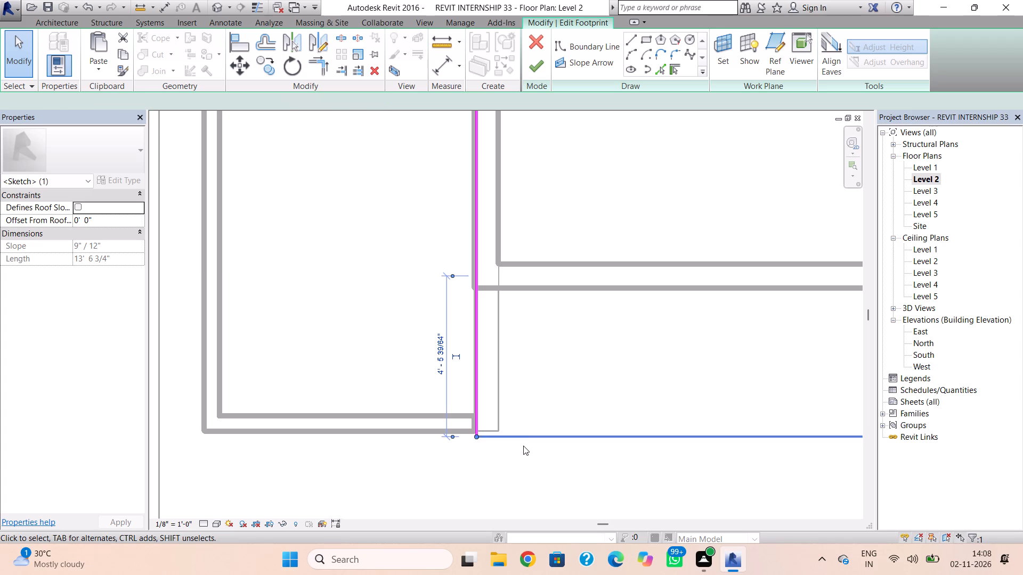
pyautogui.press('Up')
pyautogui.press('Up')
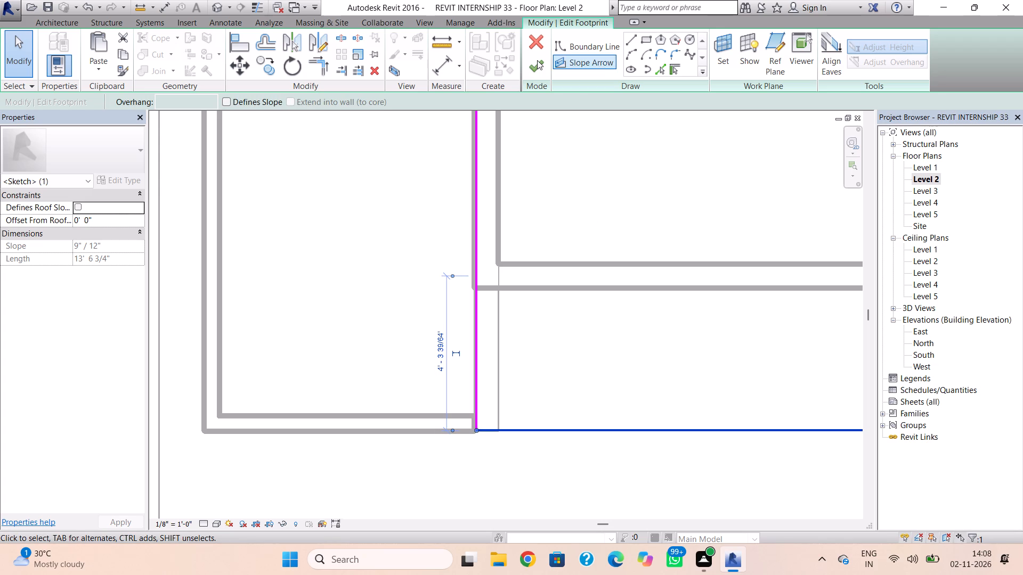
pyautogui.click(537, 60)
pyautogui.click(539, 294)
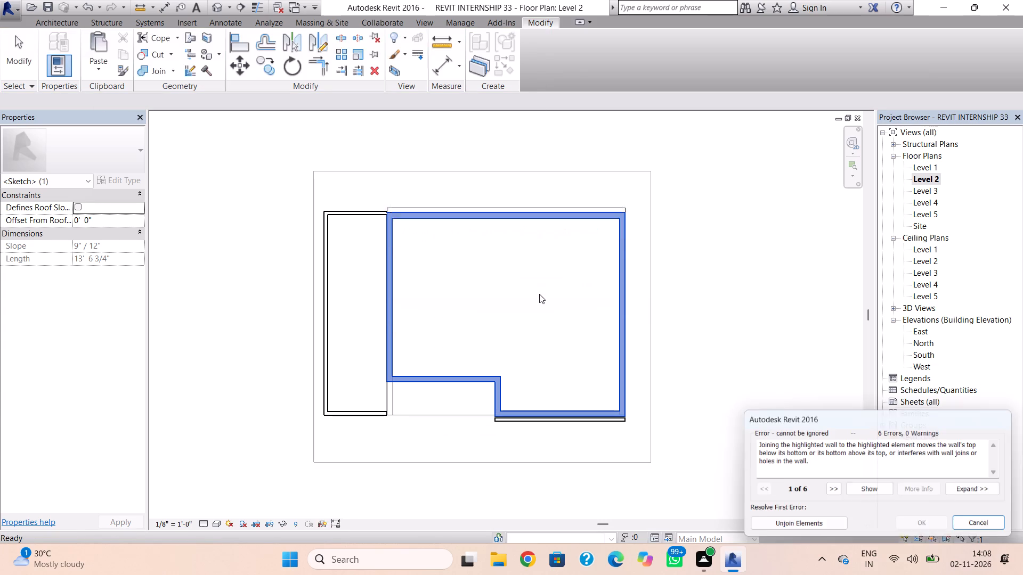
pyautogui.click(976, 526)
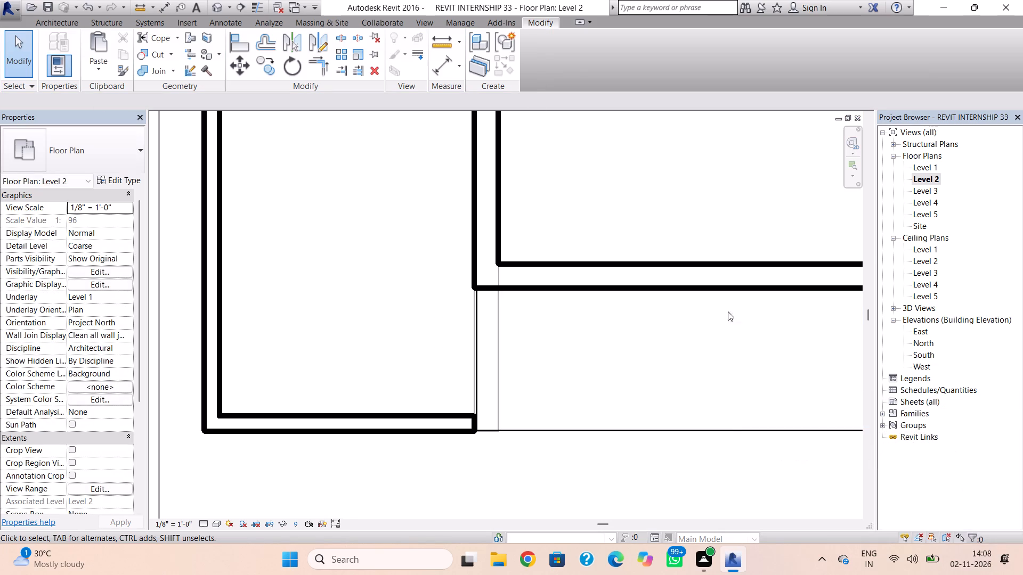
# In the 3D view, copy the Level 2 Generic - 9" roof slab and paste it aligned to Level 3 and Level 4.
pyautogui.click(221, 1)
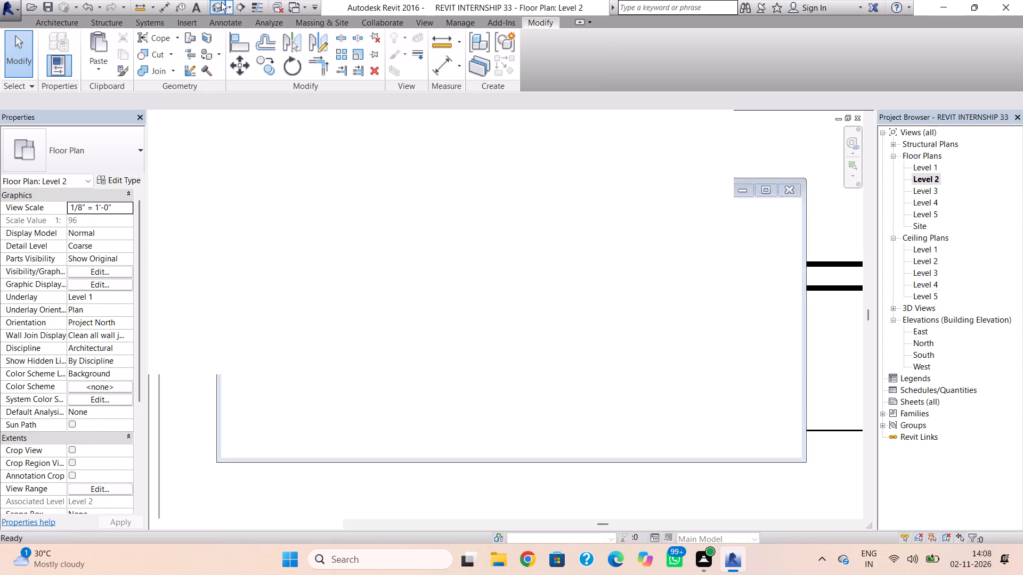
pyautogui.scroll(-8, 533, 352)
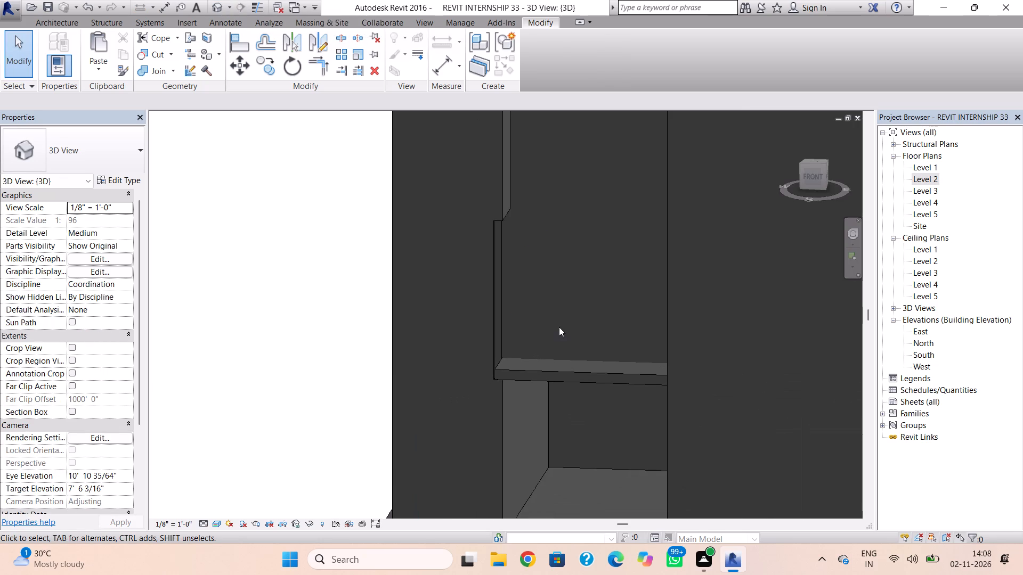
pyautogui.click(540, 373)
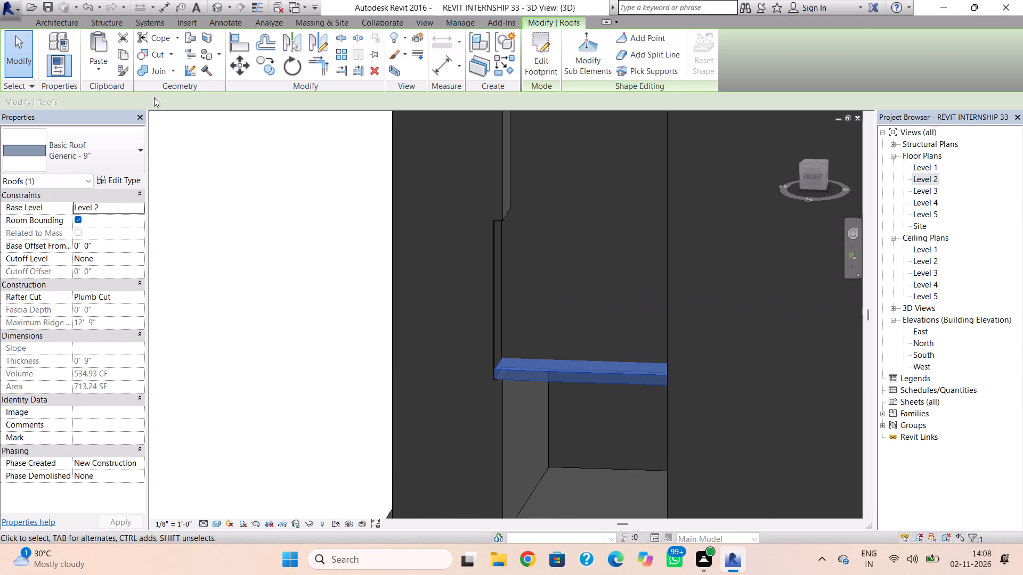
pyautogui.click(117, 53)
pyautogui.click(96, 69)
pyautogui.click(109, 127)
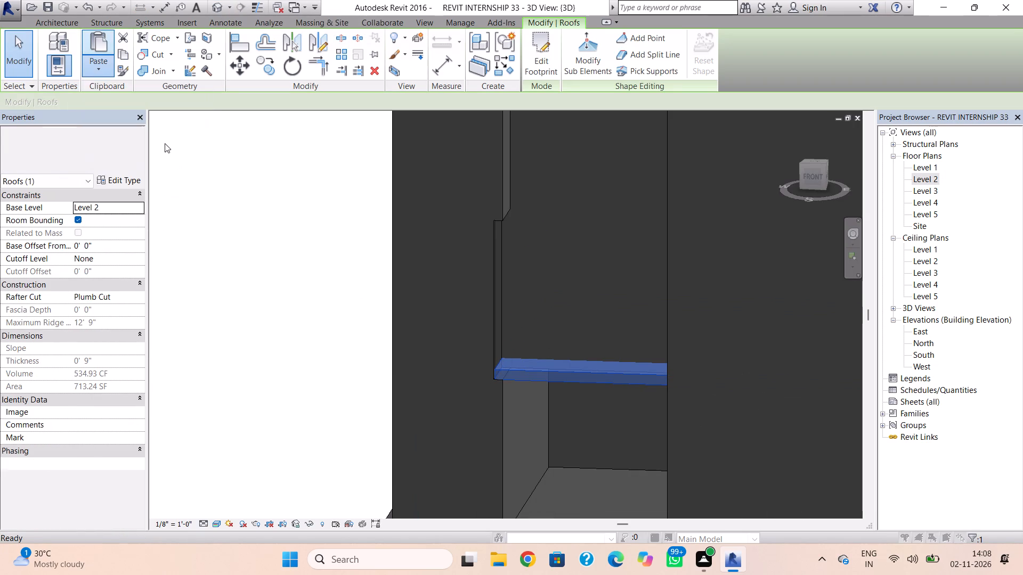
pyautogui.click(456, 206)
pyautogui.moveTo(454, 208); pyautogui.dragTo(454, 209)
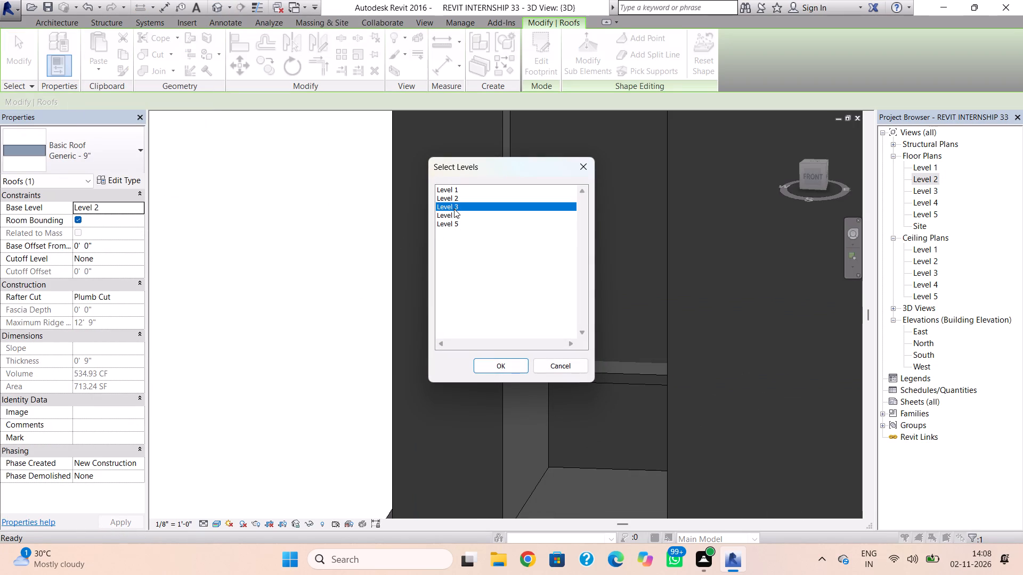
pyautogui.moveTo(454, 209); pyautogui.dragTo(454, 217)
pyautogui.click(489, 365)
pyautogui.scroll(-1, 541, 269)
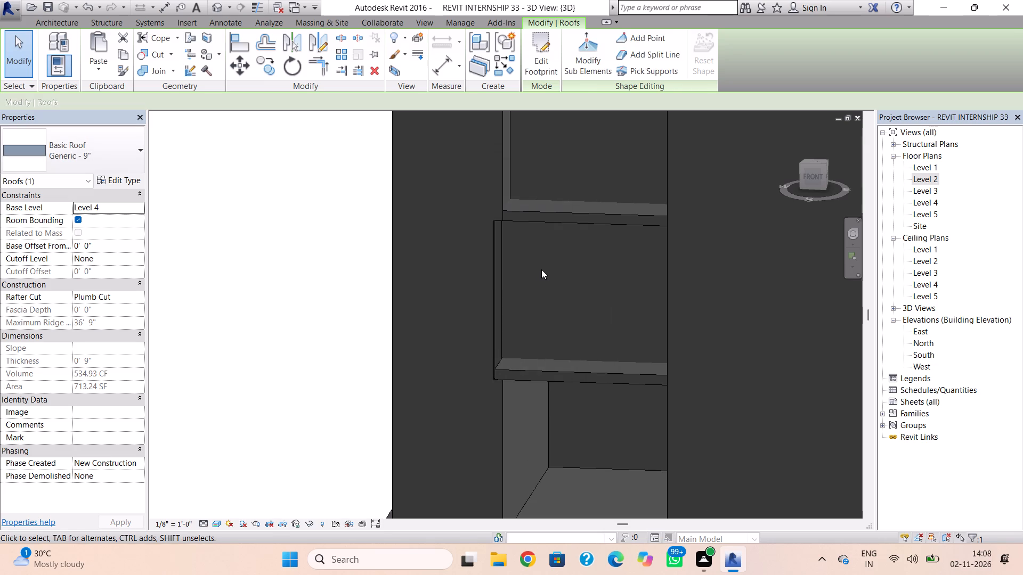
pyautogui.scroll(-2, 541, 269)
pyautogui.moveTo(542, 274); pyautogui.dragTo(534, 359, button='middle')
pyautogui.click(536, 358)
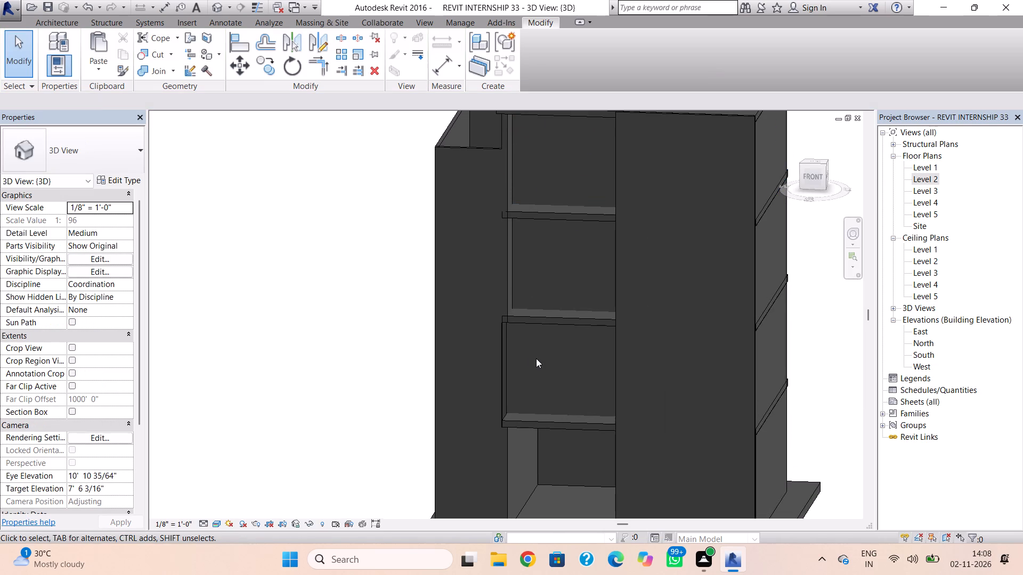
# Examine how the walls and roof slabs meet along the west side of the recessed front bays.
pyautogui.scroll(3, 525, 217)
pyautogui.press('Escape')
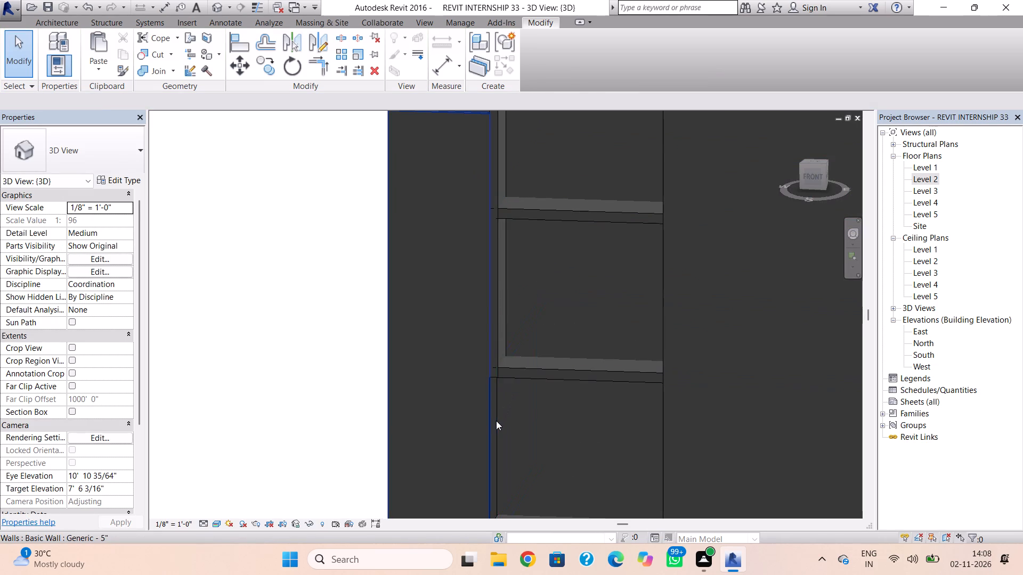
pyautogui.click(502, 340)
pyautogui.press('Escape')
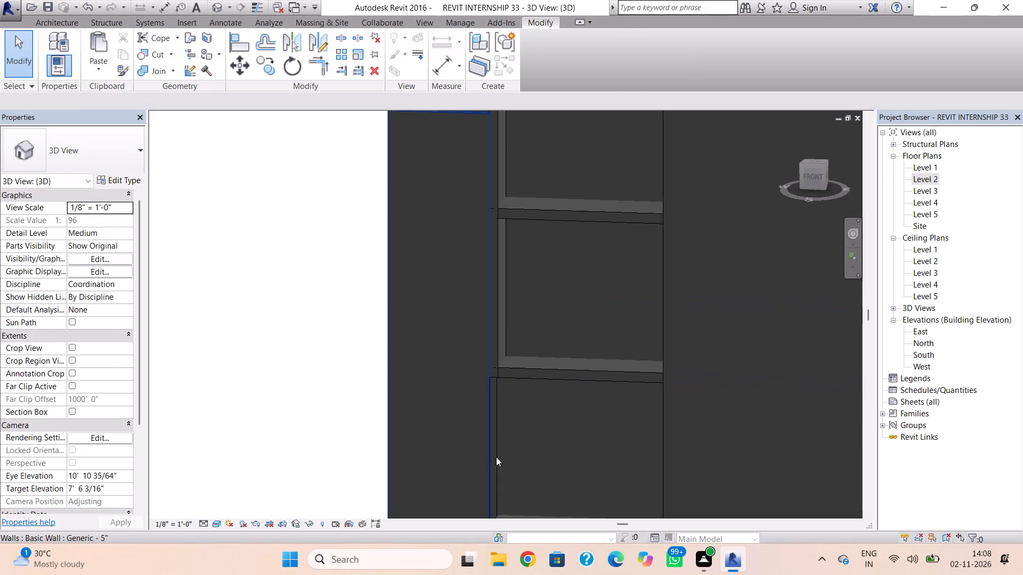
pyautogui.click(496, 457)
pyautogui.moveTo(530, 398); pyautogui.dragTo(562, 229, button='middle')
pyautogui.press('Escape')
pyautogui.scroll(3, 542, 344)
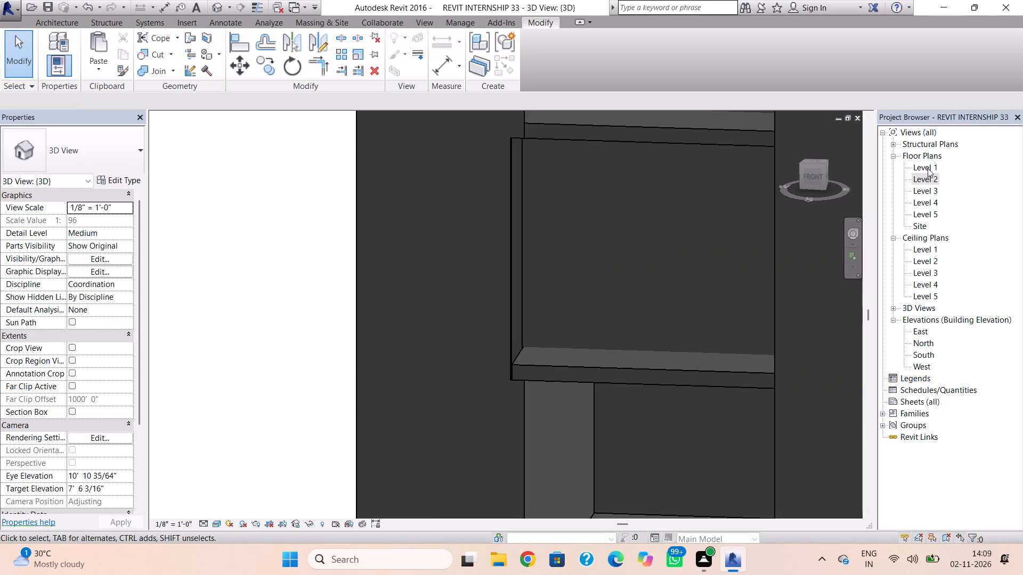
pyautogui.scroll(-1, 596, 202)
pyautogui.moveTo(596, 204); pyautogui.dragTo(579, 353, button='middle')
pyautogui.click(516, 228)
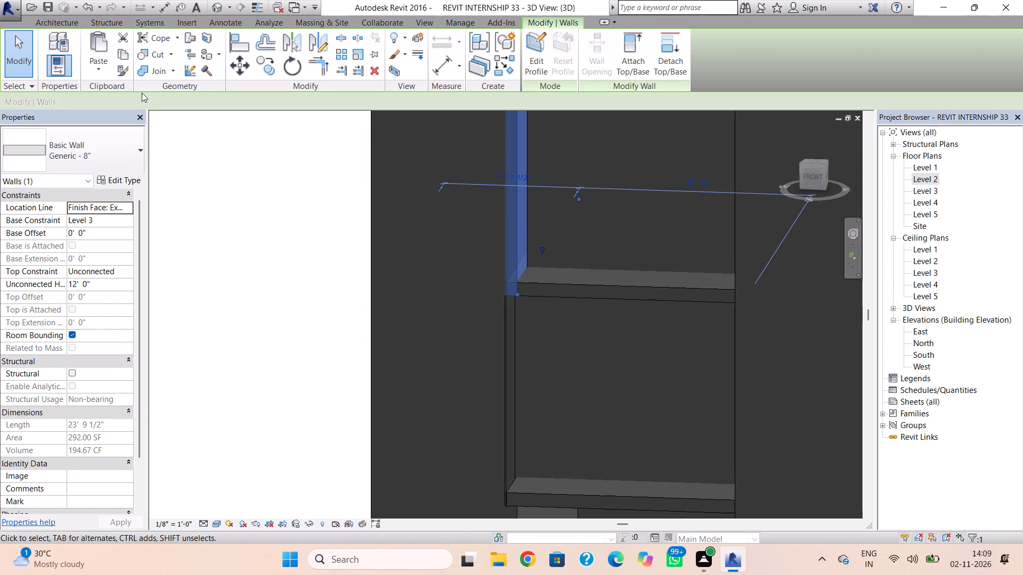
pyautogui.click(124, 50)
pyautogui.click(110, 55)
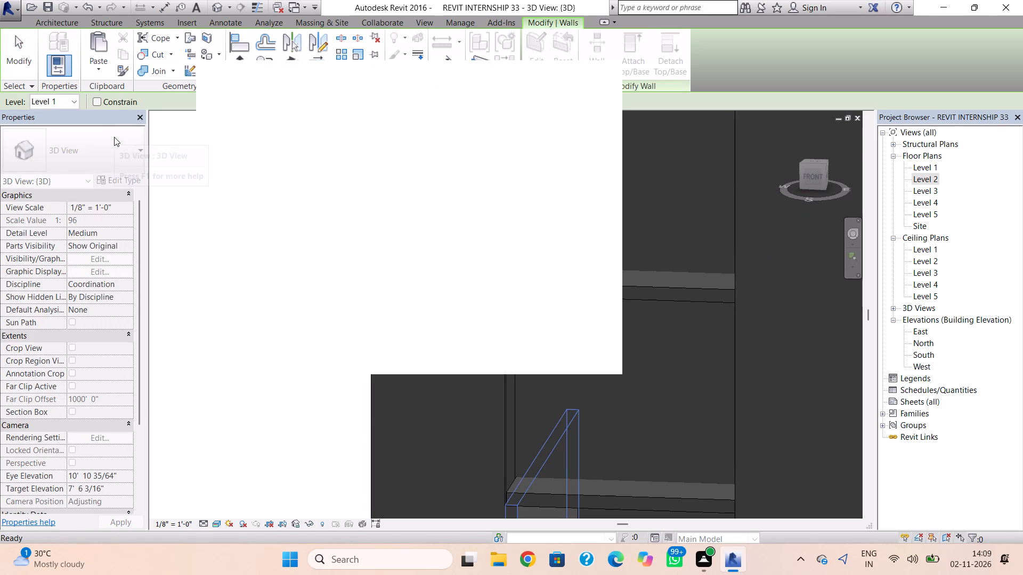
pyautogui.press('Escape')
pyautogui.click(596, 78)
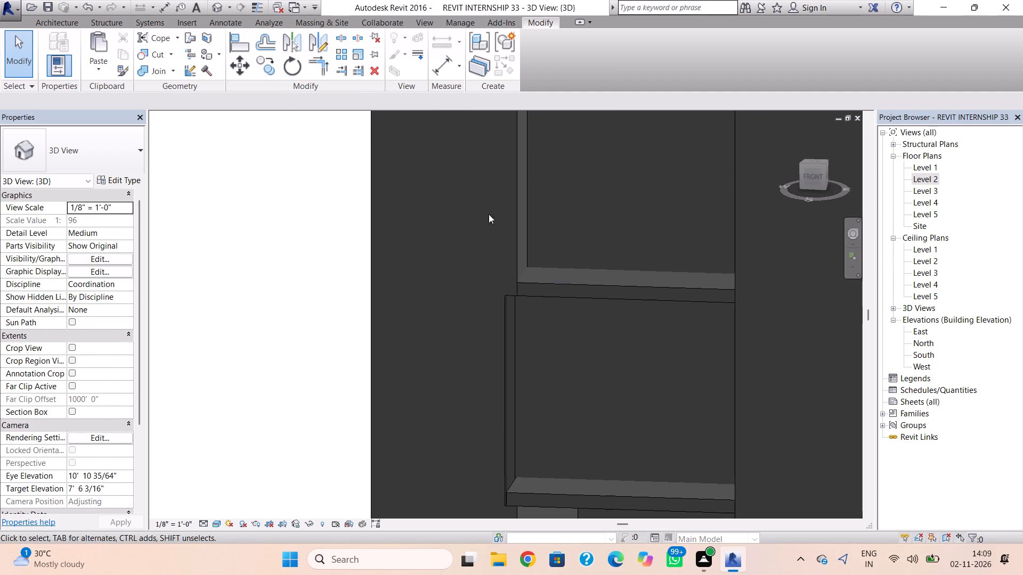
# Copy the Level 3 Generic - 8" wall on the west side of the front bay and paste it aligned to Level 2.
pyautogui.click(519, 235)
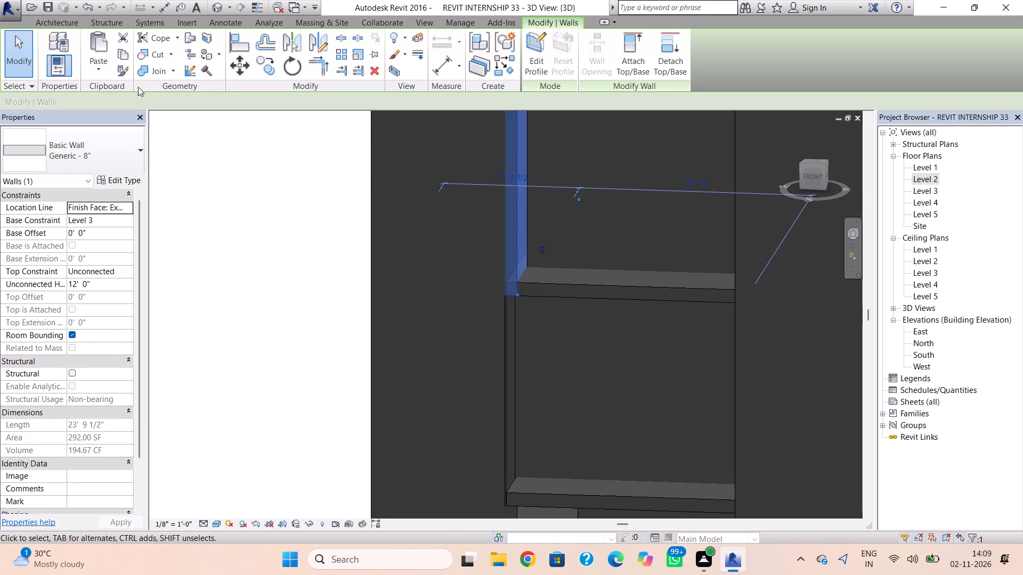
pyautogui.click(123, 57)
pyautogui.click(106, 67)
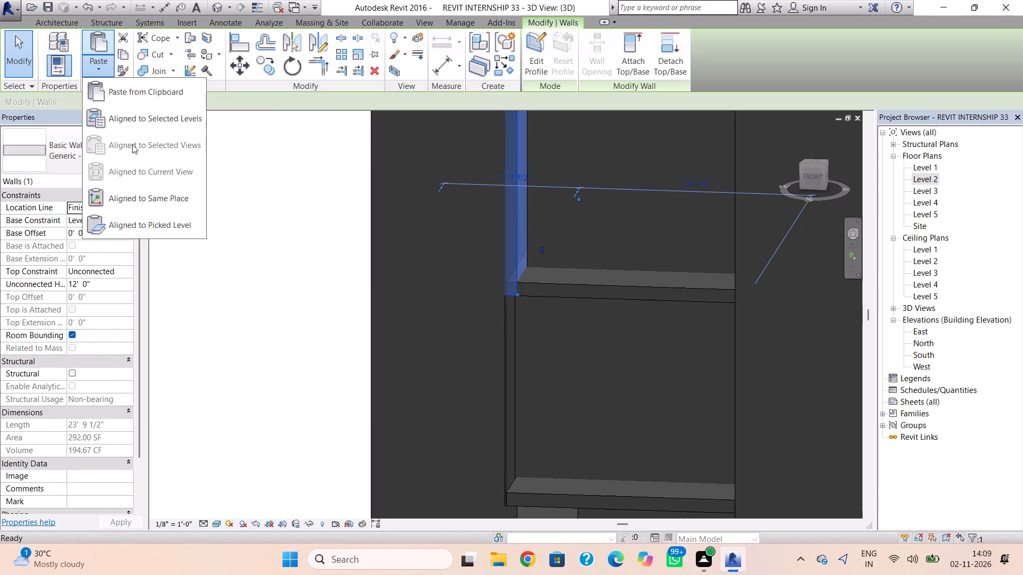
pyautogui.click(134, 127)
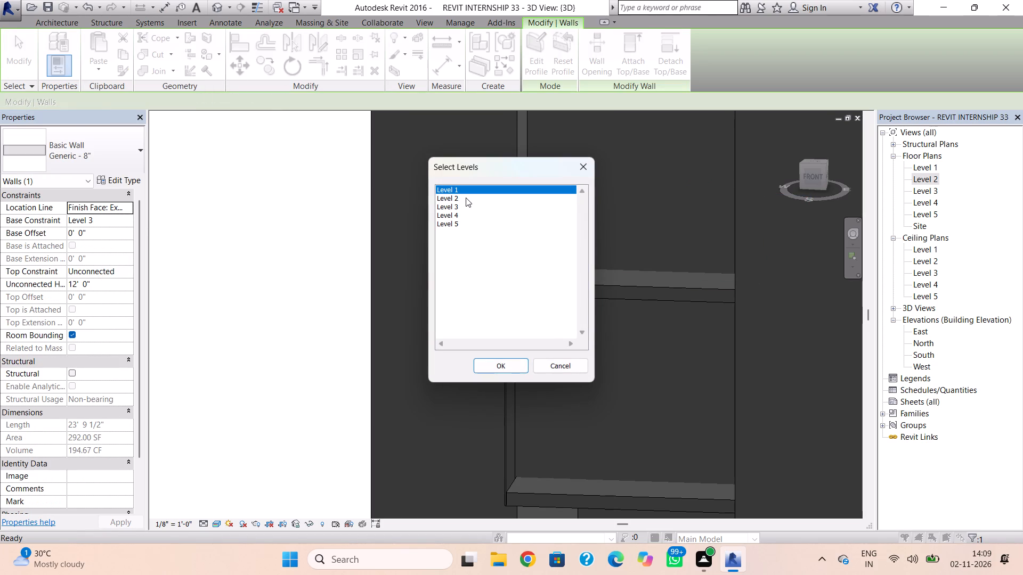
pyautogui.click(466, 198)
pyautogui.click(510, 362)
pyautogui.press('Escape')
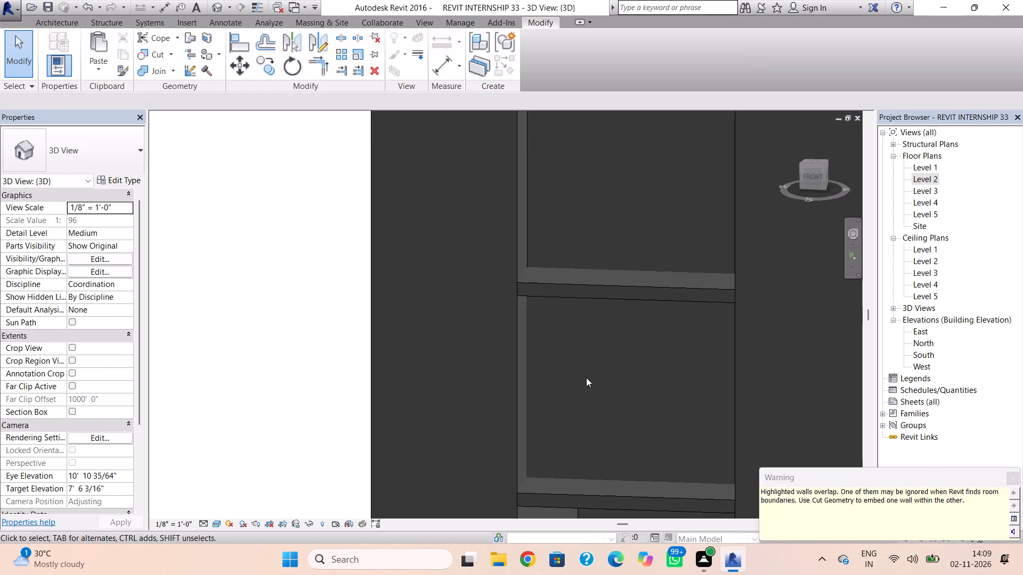
# Inspect the stacked front bays, roof slabs and west annex from above and from the front.
pyautogui.scroll(-2, 582, 383)
pyautogui.moveTo(578, 363); pyautogui.dragTo(579, 267, button='middle')
pyautogui.scroll(-4, 581, 266)
pyautogui.moveTo(586, 304); pyautogui.dragTo(570, 444, button='middle')
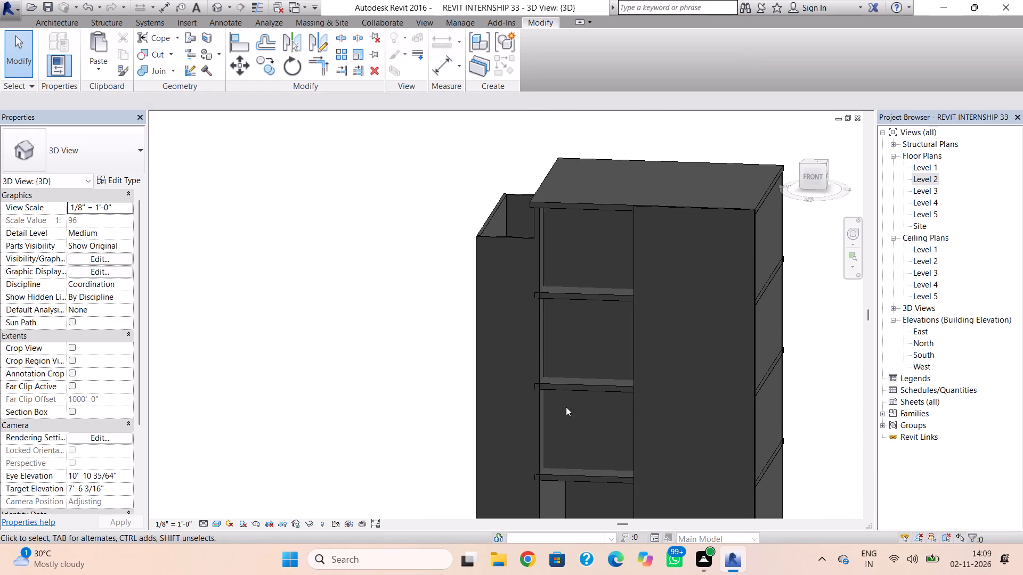
pyautogui.scroll(3, 538, 298)
pyautogui.click(602, 367)
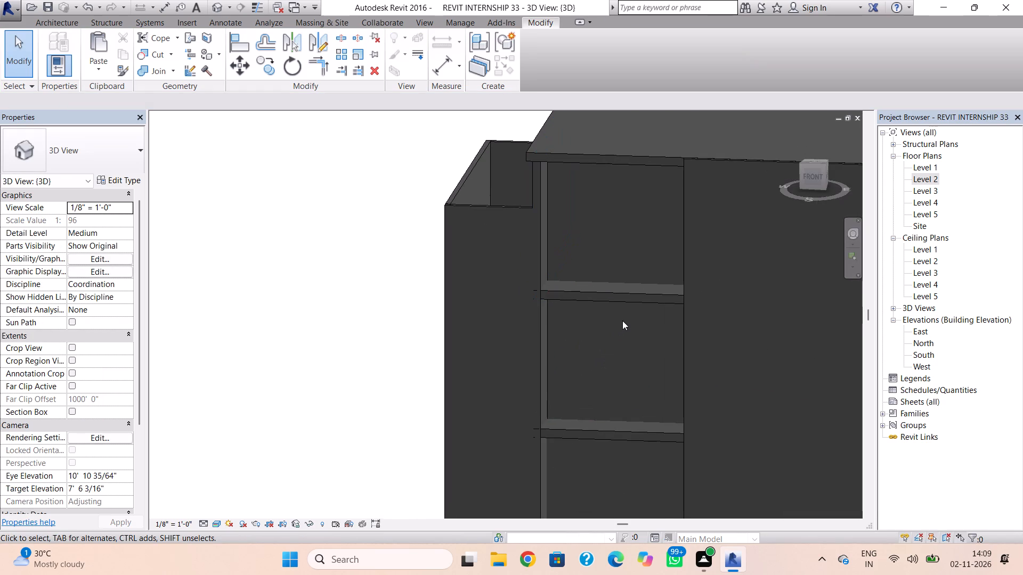
pyautogui.moveTo(684, 313); pyautogui.dragTo(676, 314, button='middle')
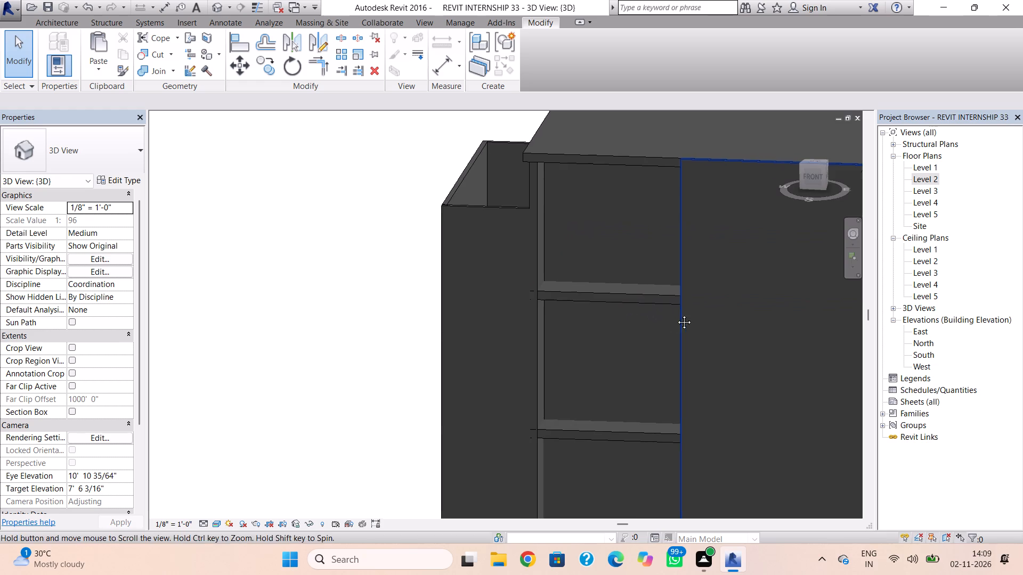
pyautogui.moveTo(676, 314); pyautogui.dragTo(446, 307, button='middle')
pyautogui.keyDown('shift'); pyautogui.moveTo(504, 284); pyautogui.dragTo(532, 203, button='right'); pyautogui.keyUp('shift')
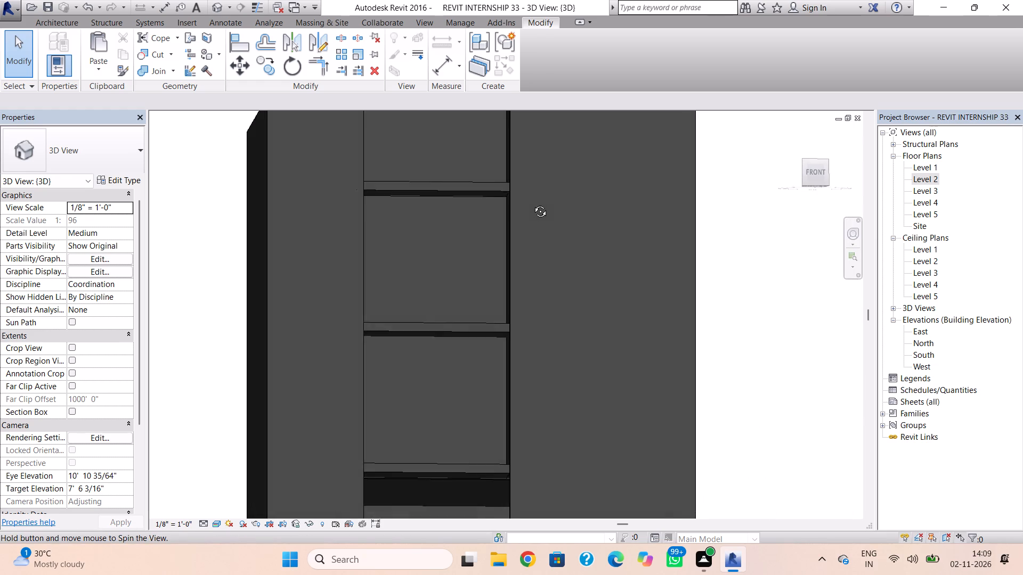
pyautogui.keyDown('shift'); pyautogui.moveTo(532, 203); pyautogui.dragTo(527, 225, button='right'); pyautogui.keyUp('shift')
pyautogui.scroll(-3, 526, 228)
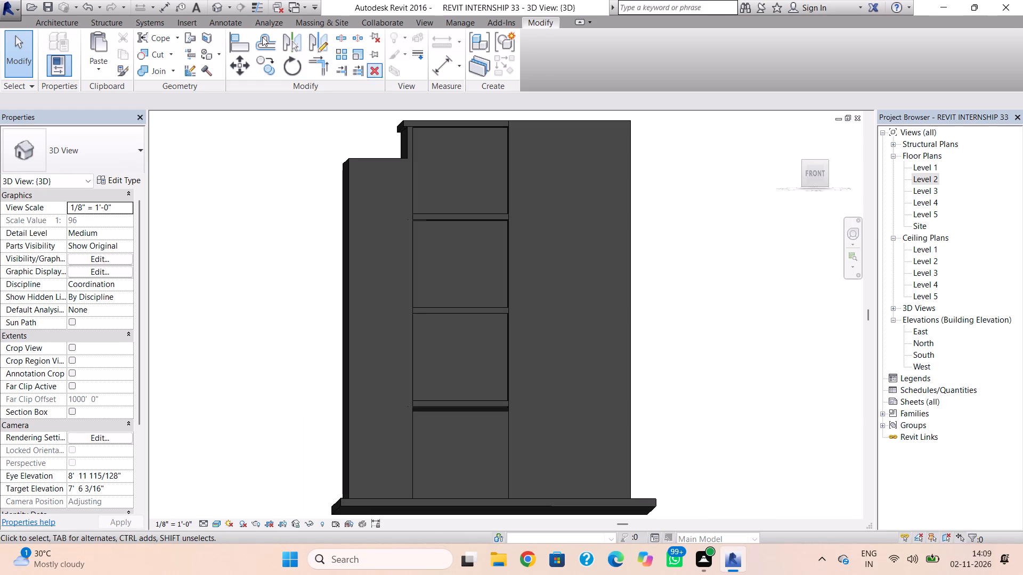
# Create an in-place model in the Walls category, keeping the suggested name.
pyautogui.click(62, 18)
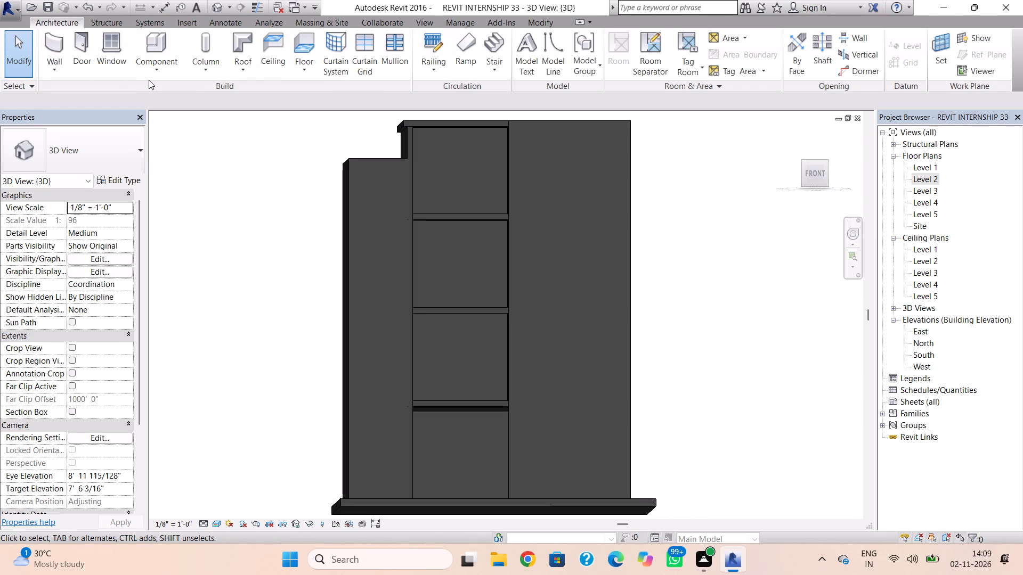
pyautogui.click(159, 69)
pyautogui.click(179, 114)
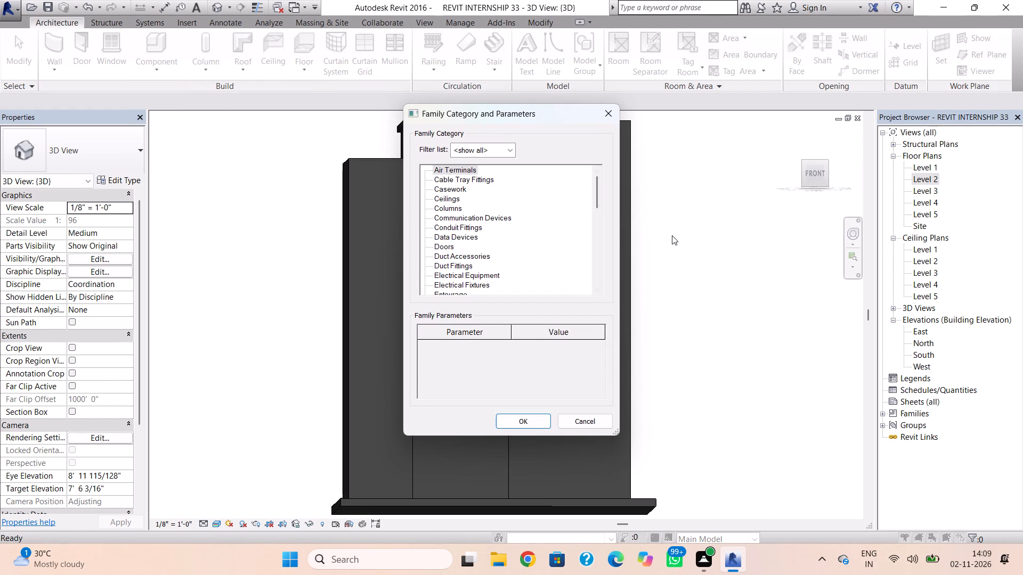
pyautogui.moveTo(600, 197); pyautogui.dragTo(607, 289)
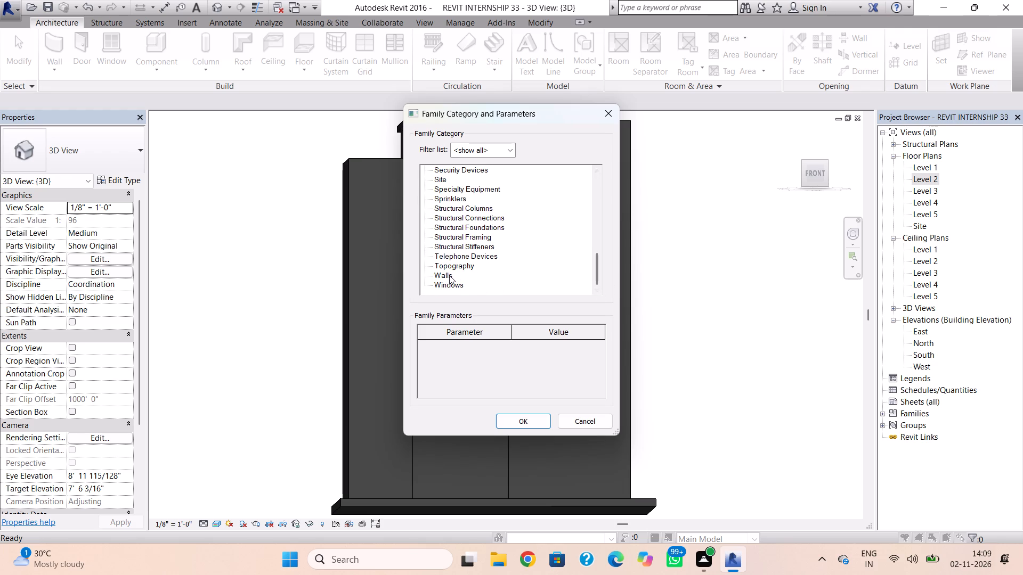
pyautogui.click(449, 275)
pyautogui.click(511, 421)
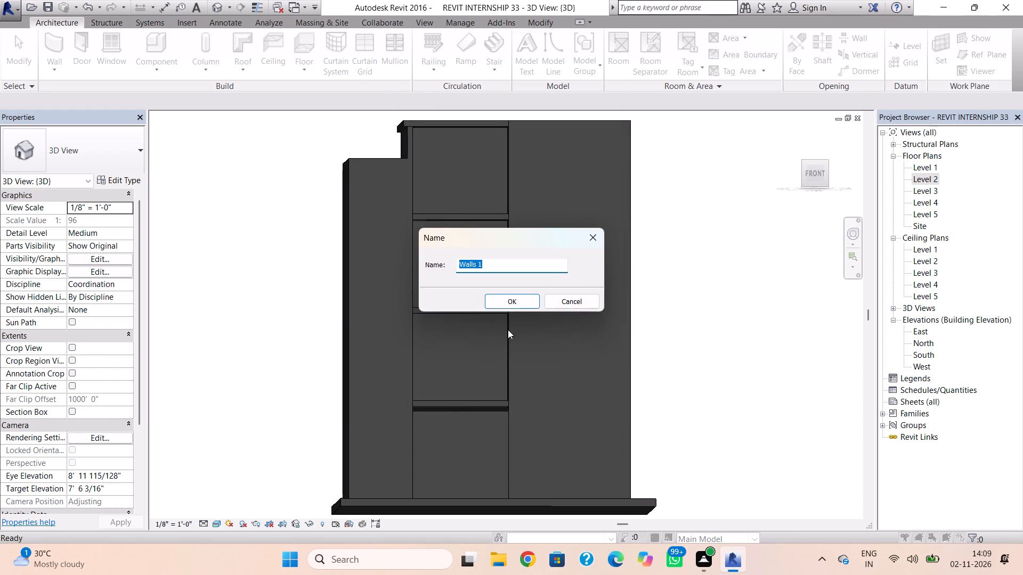
pyautogui.click(514, 303)
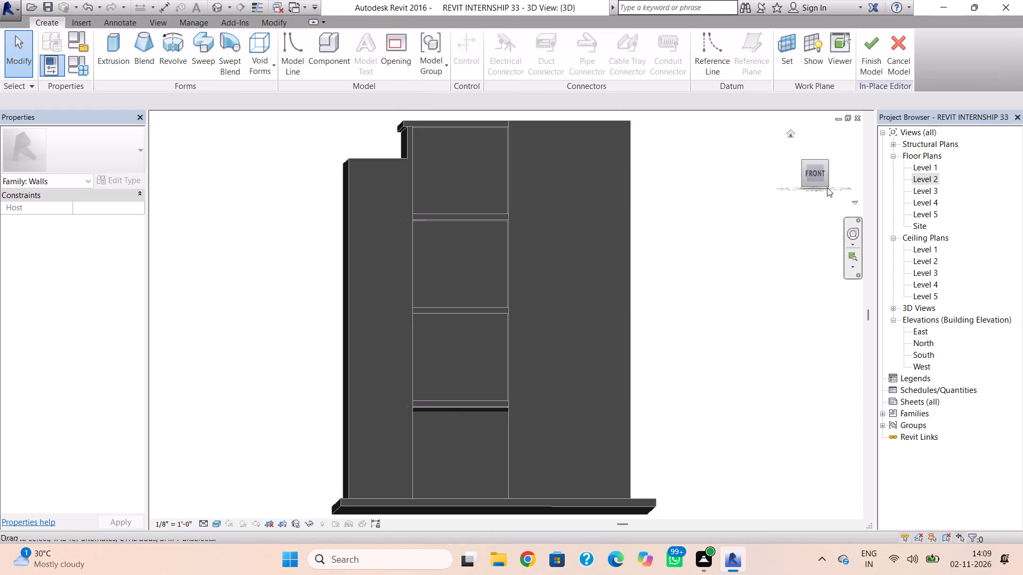
# Set the work plane by picking the front face of the Generic - 5" wall east of the recessed bays.
pyautogui.click(822, 178)
pyautogui.scroll(2, 554, 366)
pyautogui.moveTo(553, 374); pyautogui.dragTo(550, 390, button='middle')
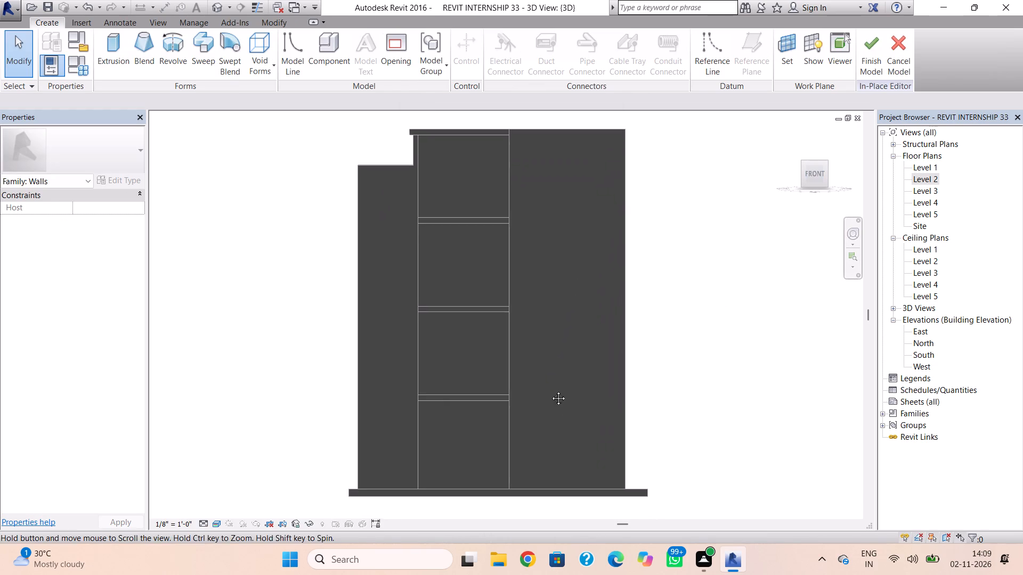
pyautogui.moveTo(550, 390); pyautogui.dragTo(548, 399, button='middle')
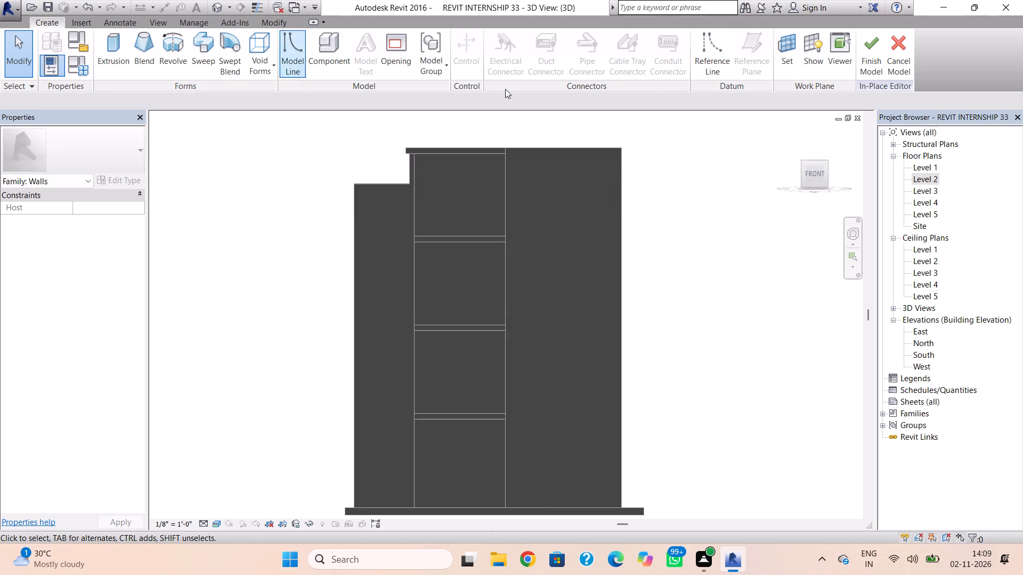
pyautogui.click(794, 51)
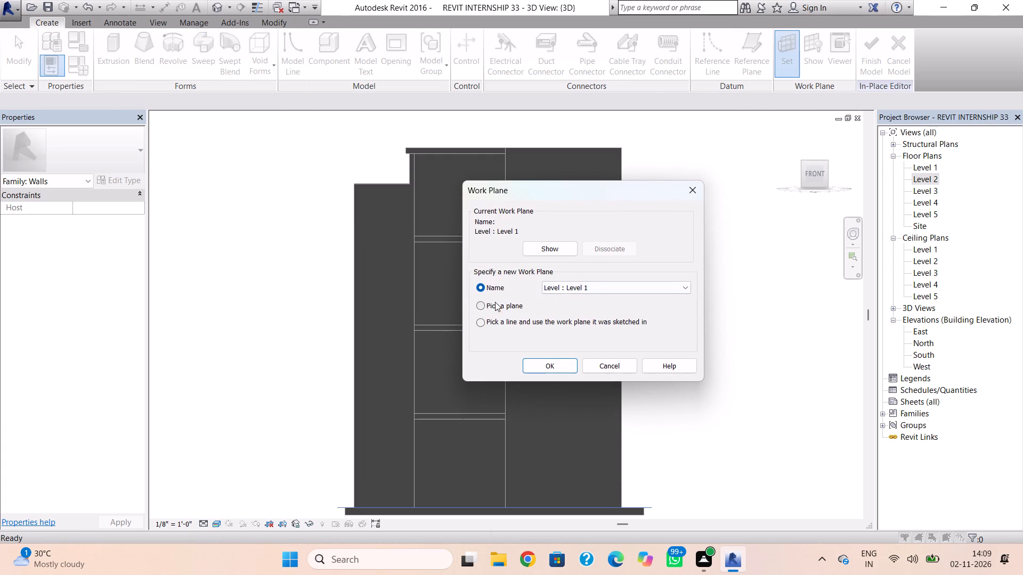
pyautogui.click(475, 303)
pyautogui.click(480, 308)
pyautogui.click(535, 368)
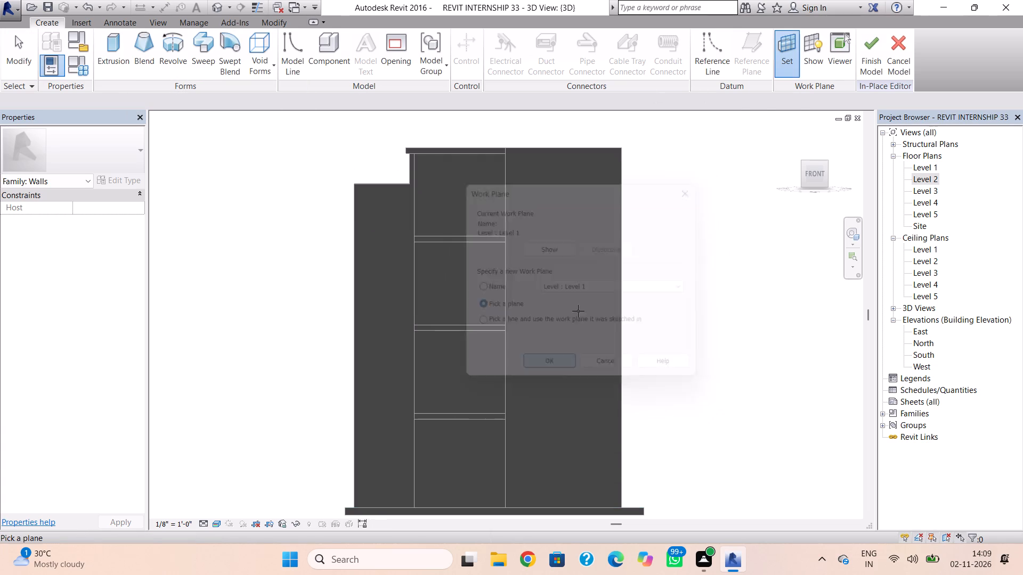
pyautogui.keyDown('shift'); pyautogui.moveTo(626, 229); pyautogui.dragTo(677, 285, button='right'); pyautogui.keyUp('shift')
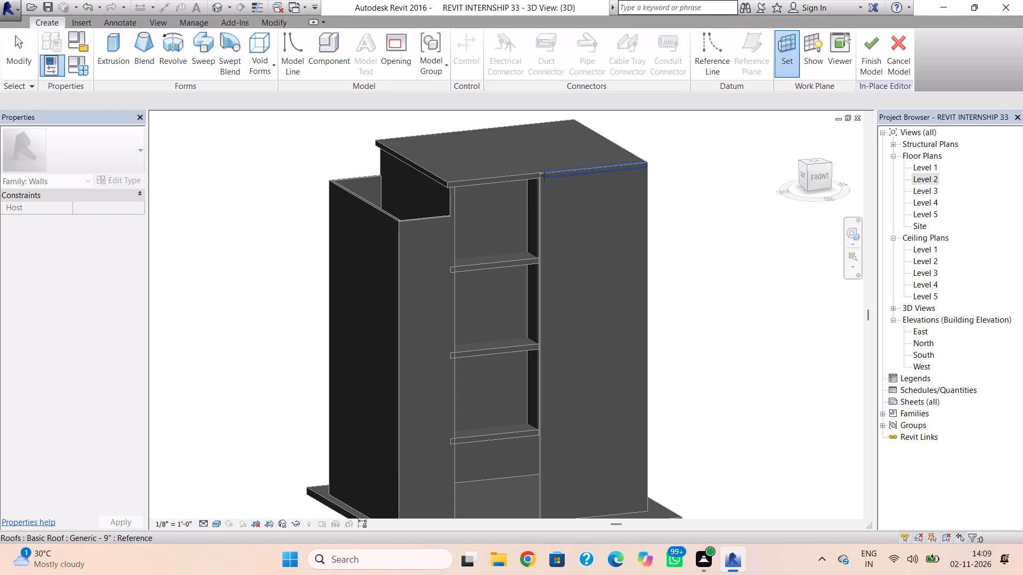
pyautogui.keyDown('shift'); pyautogui.moveTo(646, 207); pyautogui.dragTo(477, 270, button='right'); pyautogui.keyUp('shift')
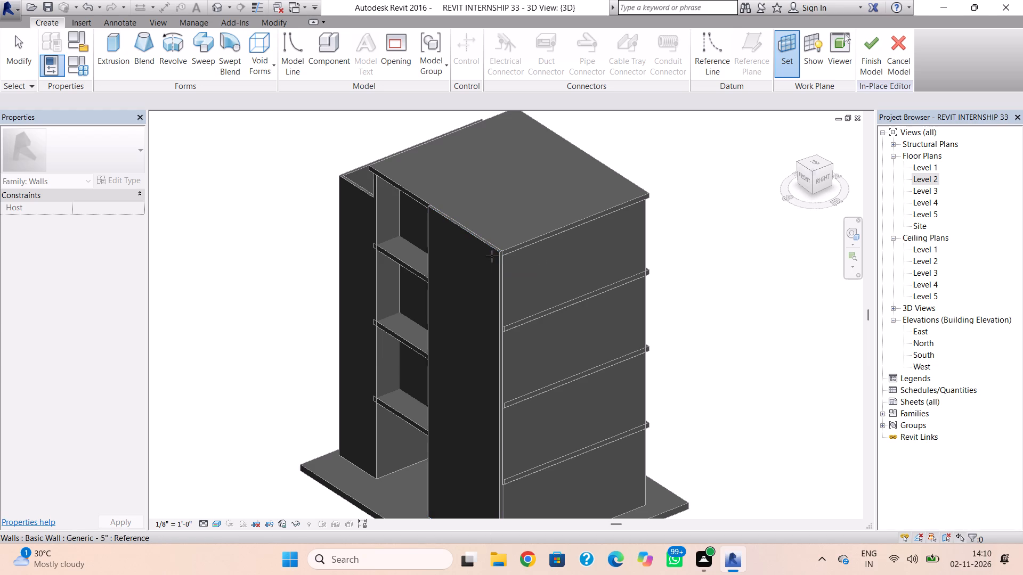
pyautogui.click(492, 254)
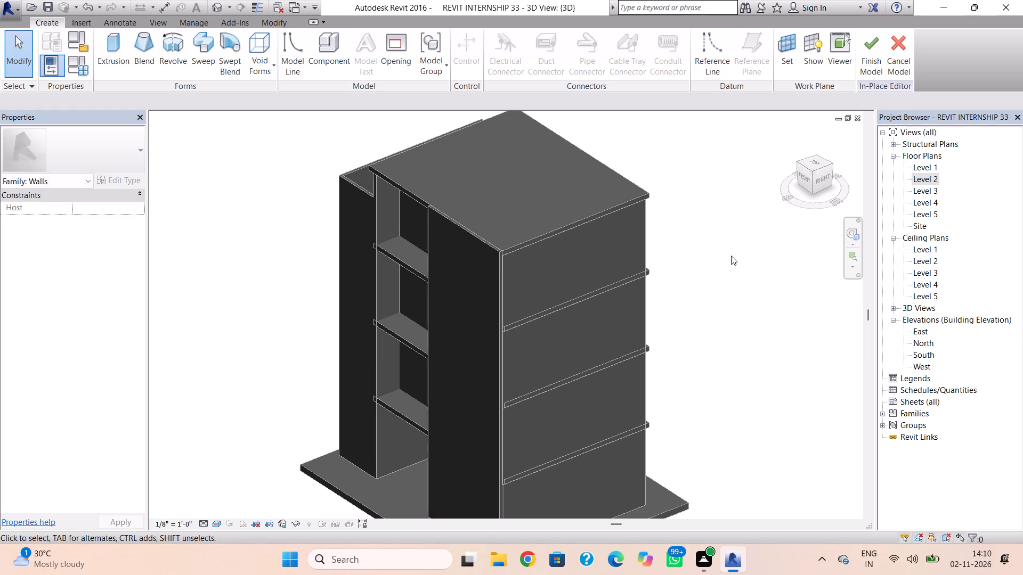
# Start an extrusion and sketch a rectangle about 12' wide from the upper west corner of the east front wall.
pyautogui.click(804, 183)
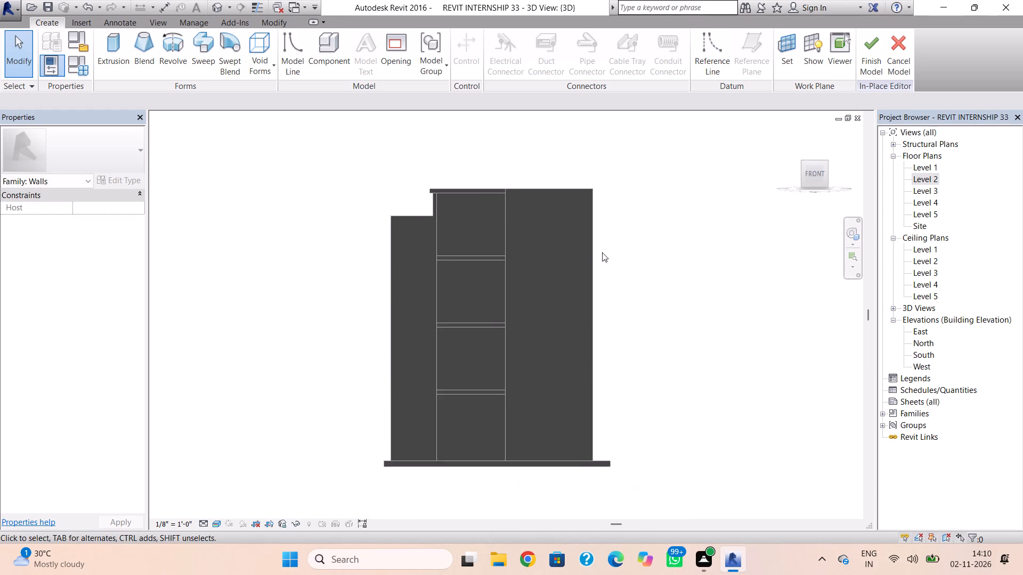
pyautogui.scroll(2, 589, 252)
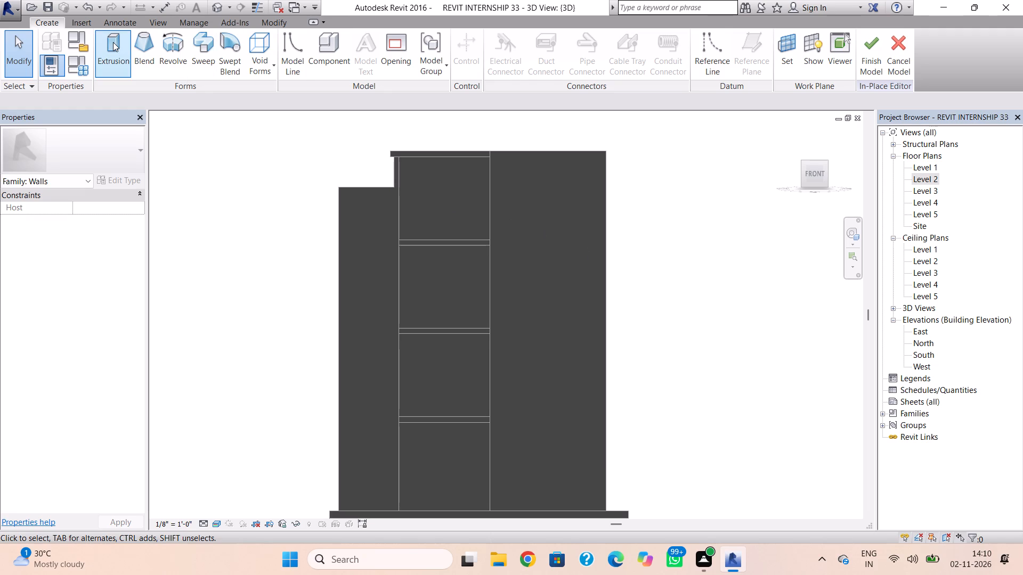
pyautogui.click(113, 42)
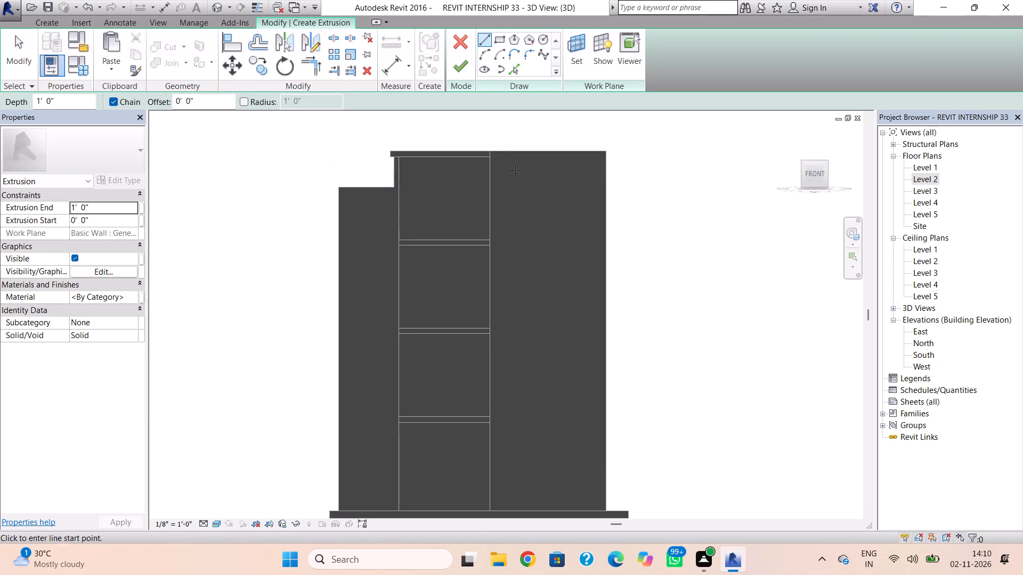
pyautogui.click(498, 45)
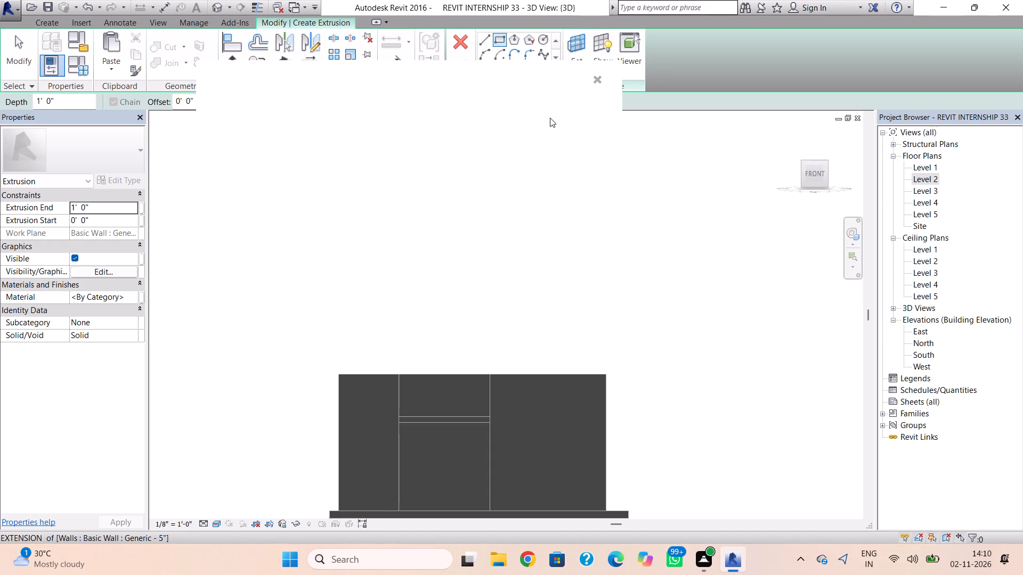
pyautogui.click(599, 80)
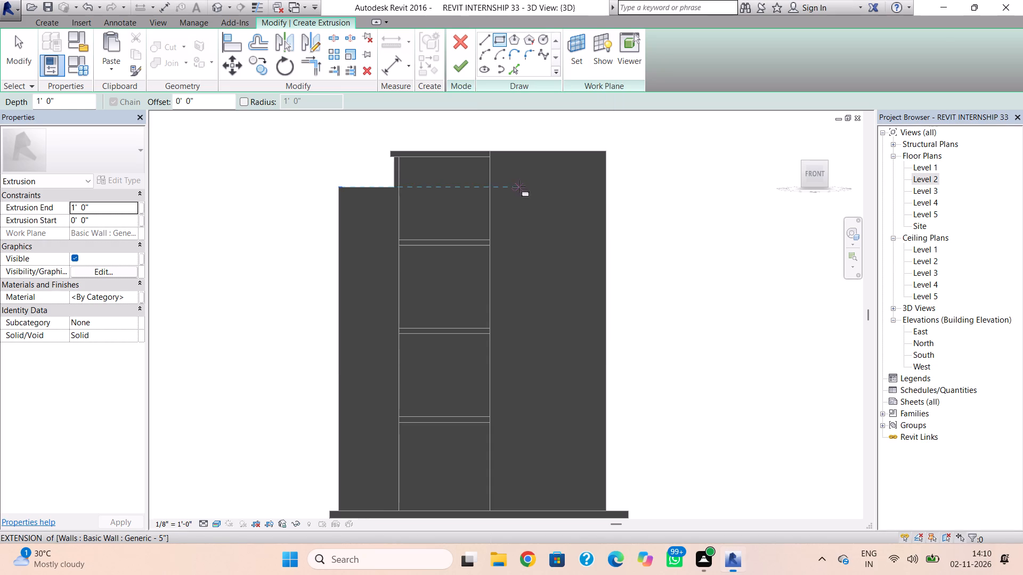
pyautogui.click(490, 153)
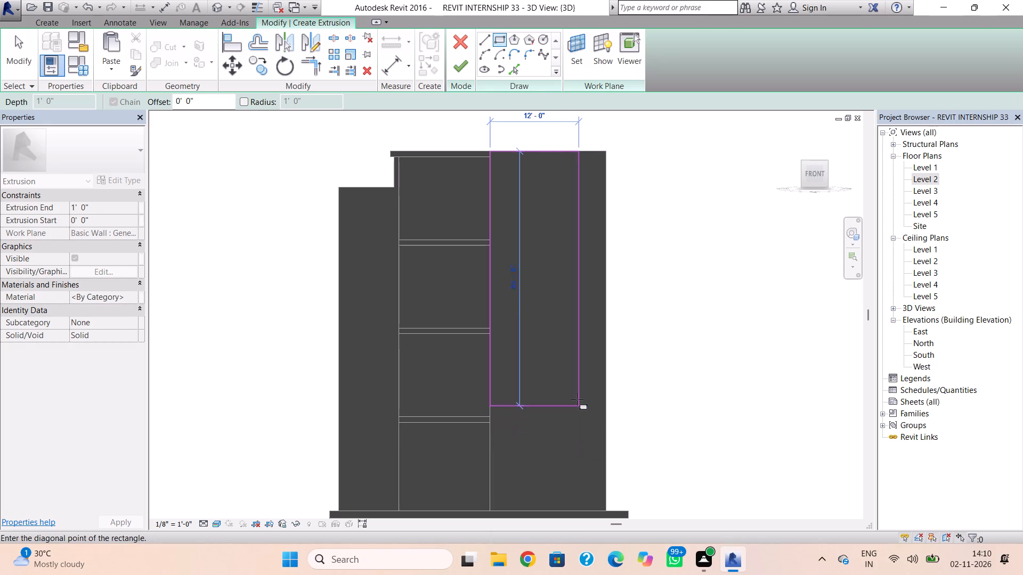
pyautogui.click(574, 390)
pyautogui.press('Escape')
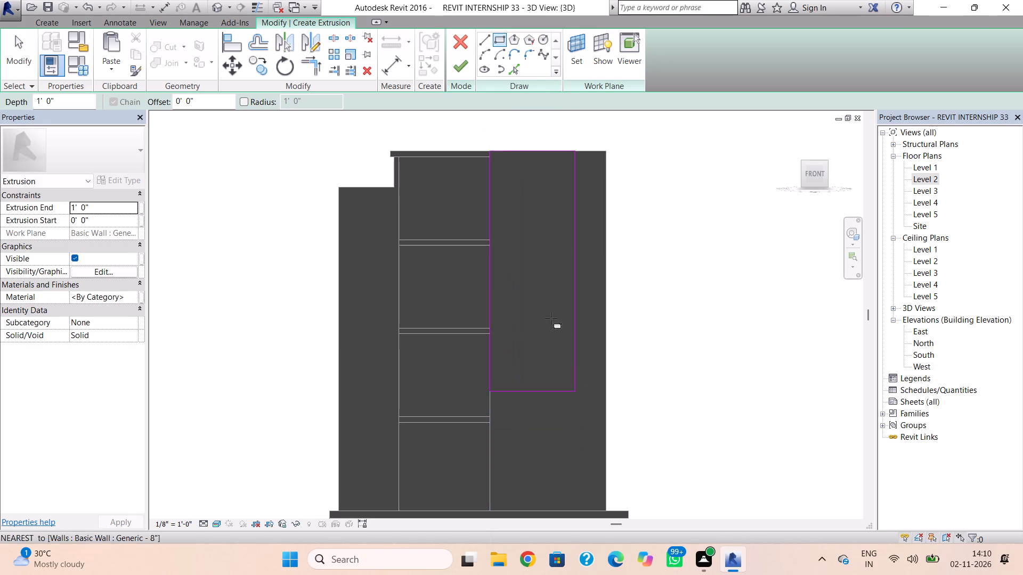
# Sketch an inner rectangle about 30' tall inside the first outline and nudge its west edge slightly inward.
pyautogui.scroll(4, 514, 171)
pyautogui.click(491, 151)
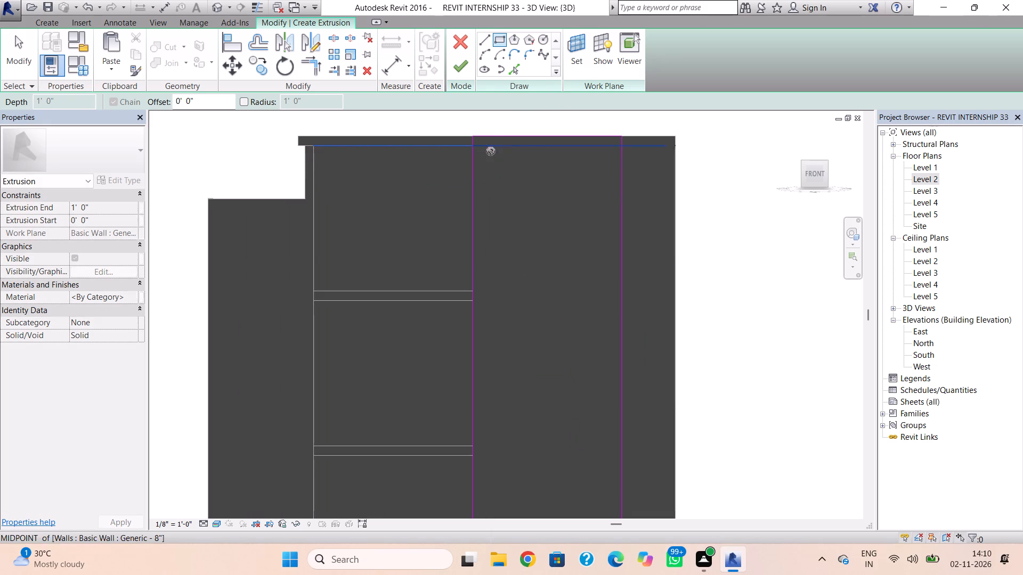
pyautogui.scroll(-3, 587, 482)
pyautogui.moveTo(581, 459); pyautogui.dragTo(570, 339, button='middle')
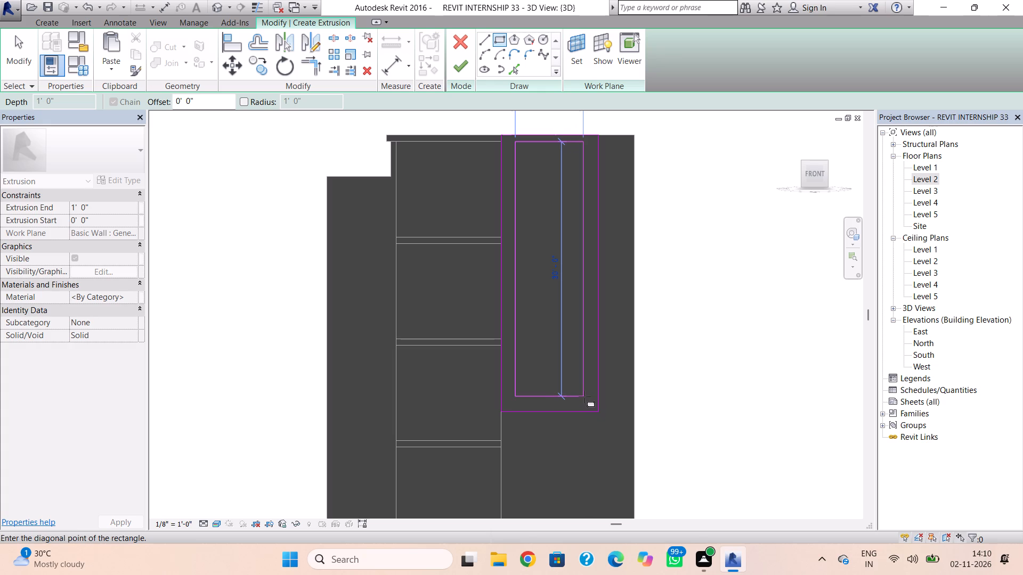
pyautogui.click(584, 397)
pyautogui.press('Escape')
pyautogui.press('Escape')
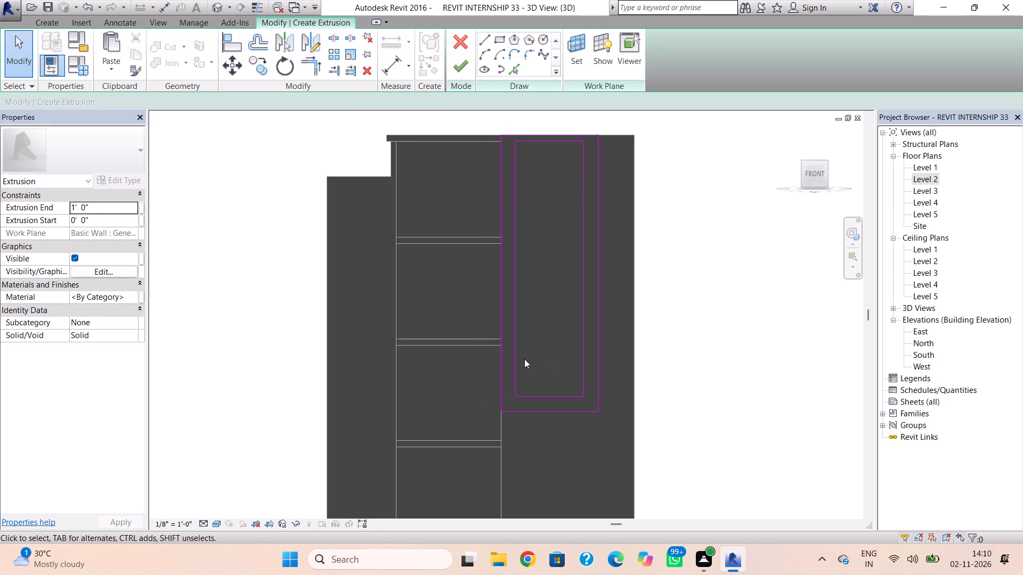
pyautogui.click(519, 359)
pyautogui.press('Right')
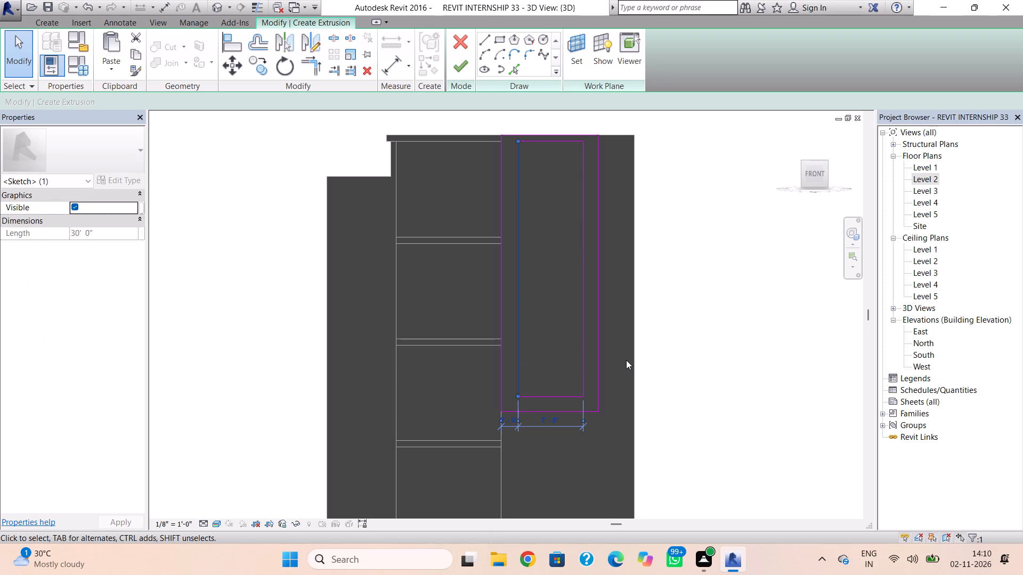
pyautogui.click(627, 360)
pyautogui.press('Escape')
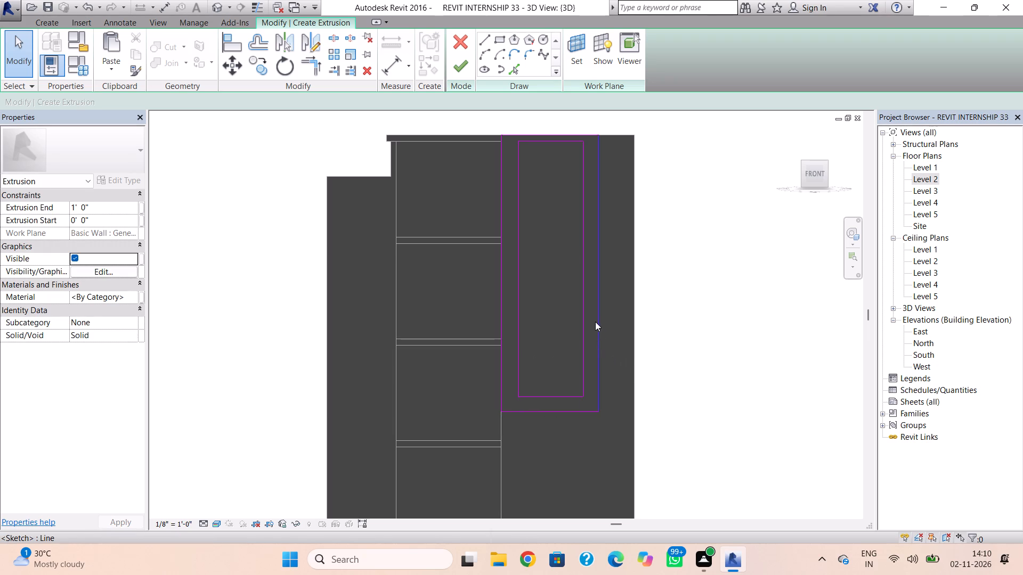
# Finish the rectangular frame extrusion at 1' depth and finish the in-place wall model.
pyautogui.click(464, 68)
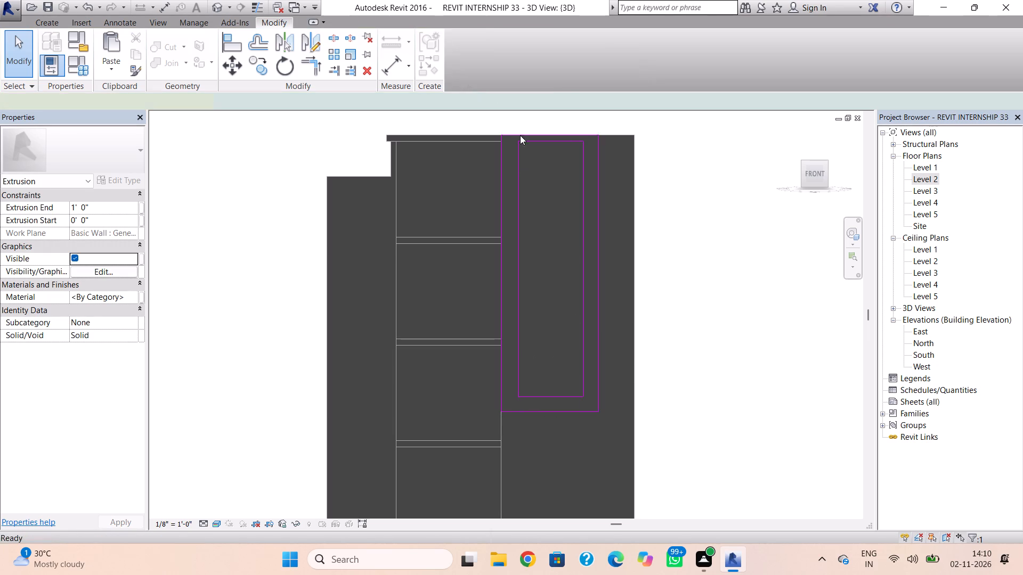
pyautogui.keyDown('shift'); pyautogui.moveTo(587, 234); pyautogui.dragTo(722, 323, button='right'); pyautogui.keyUp('shift')
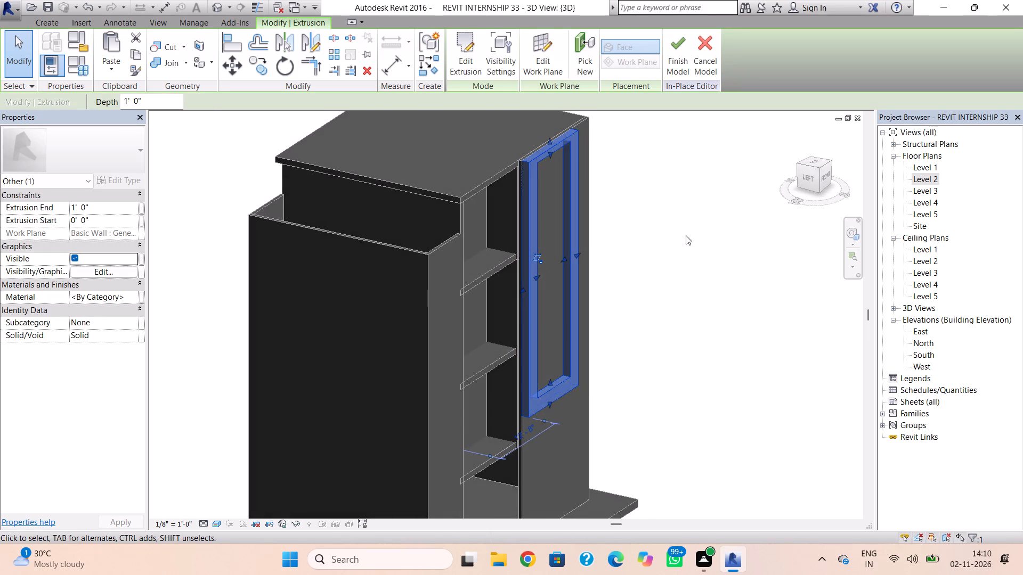
pyautogui.click(686, 235)
pyautogui.click(457, 39)
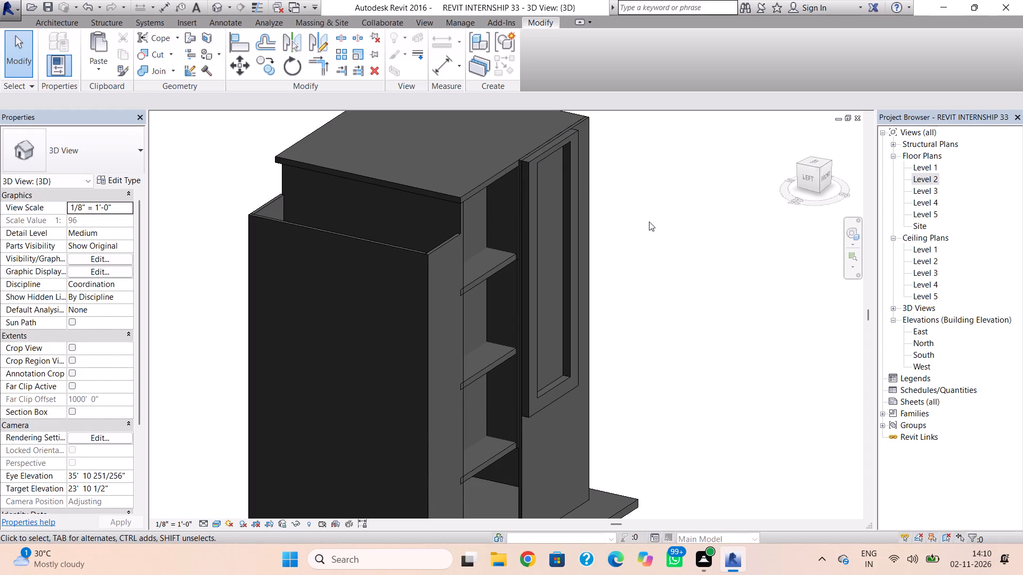
# Edit the Generic - 5" front wall's profile to cut a 7'-8" wide rectangular opening matching the frame's inner edges.
pyautogui.keyDown('shift'); pyautogui.moveTo(651, 222); pyautogui.dragTo(519, 169, button='right'); pyautogui.keyUp('shift')
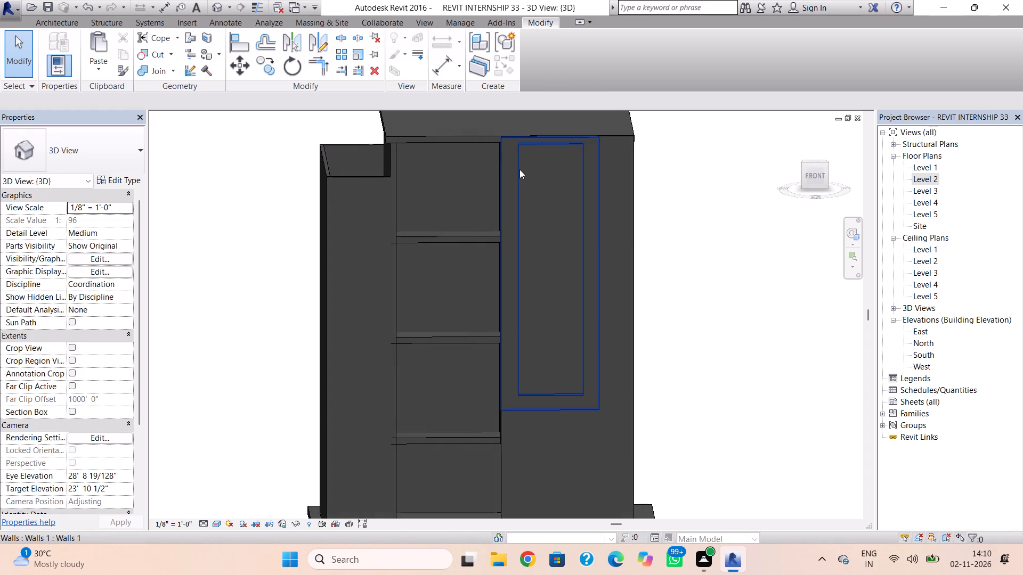
pyautogui.click(630, 237)
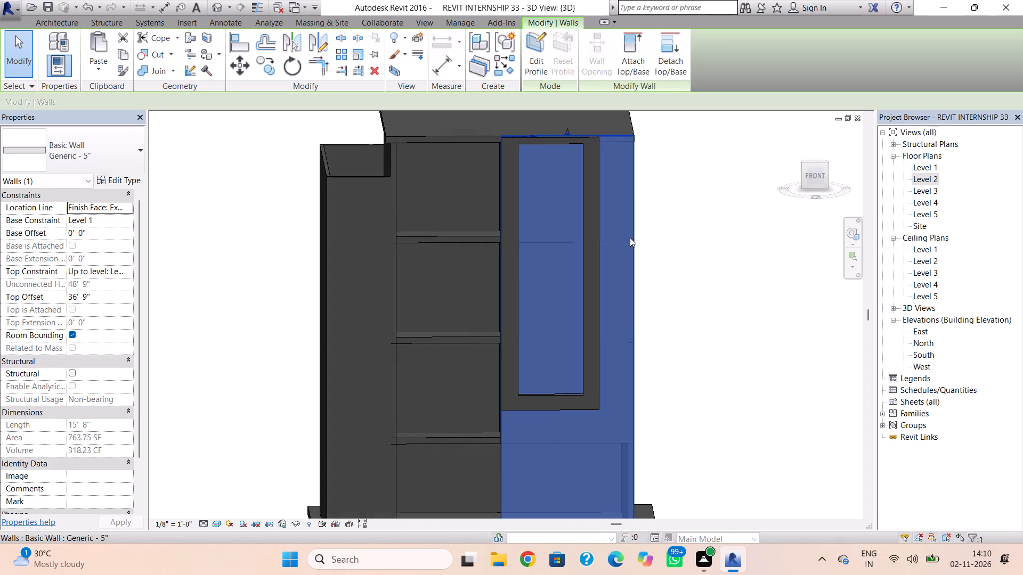
pyautogui.click(547, 64)
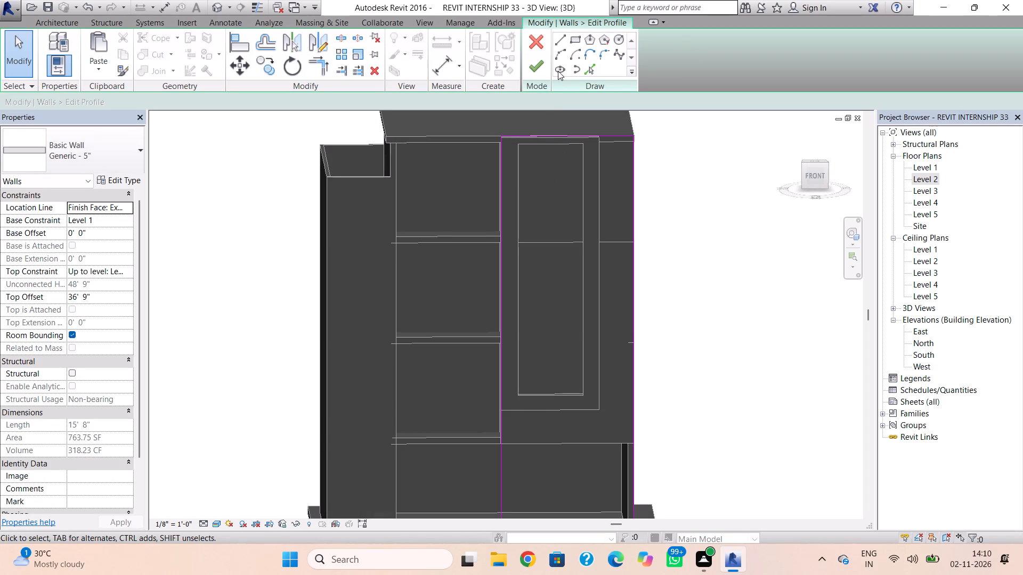
pyautogui.click(572, 41)
pyautogui.click(810, 182)
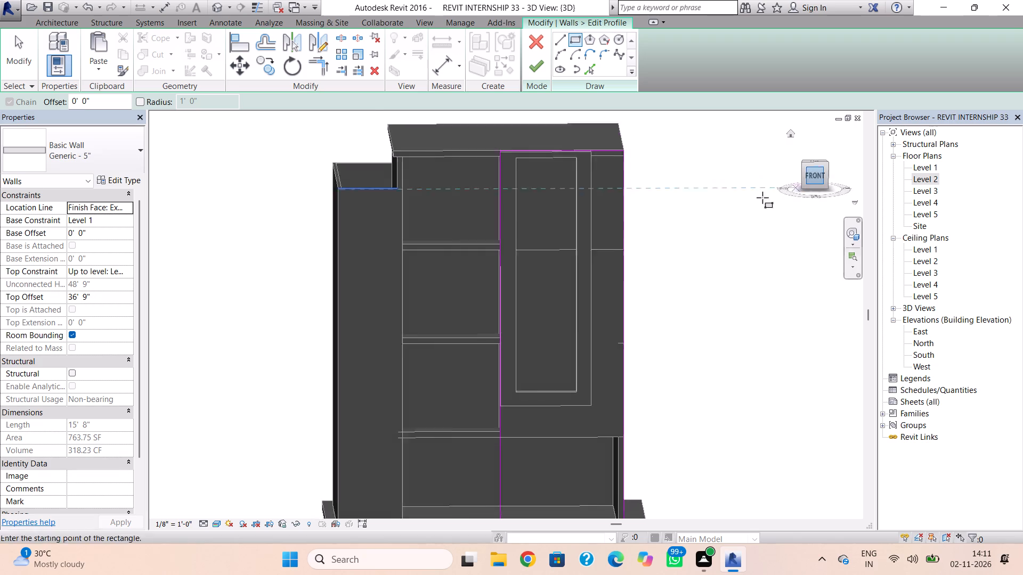
pyautogui.scroll(5, 554, 203)
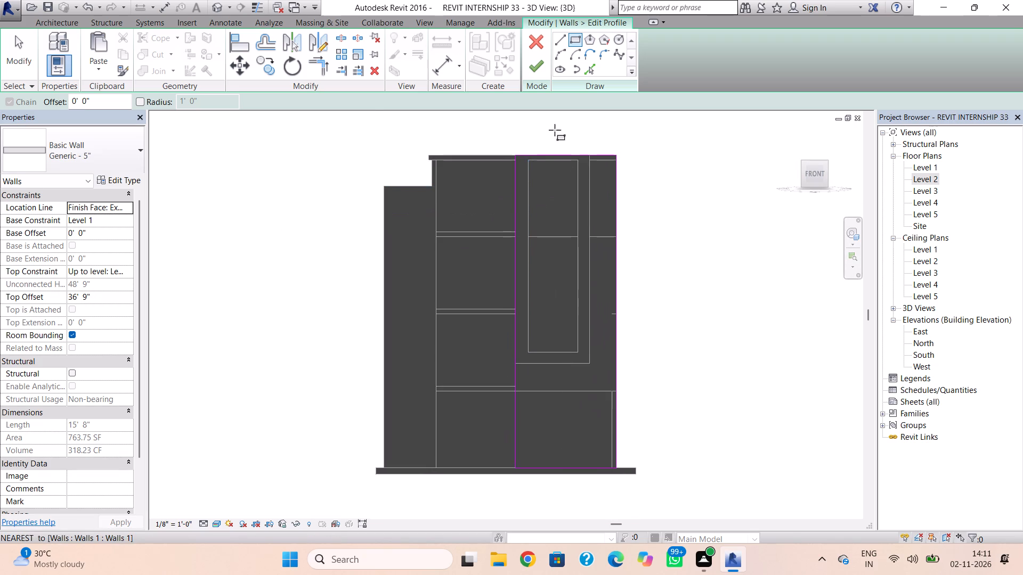
pyautogui.moveTo(532, 162); pyautogui.dragTo(533, 169)
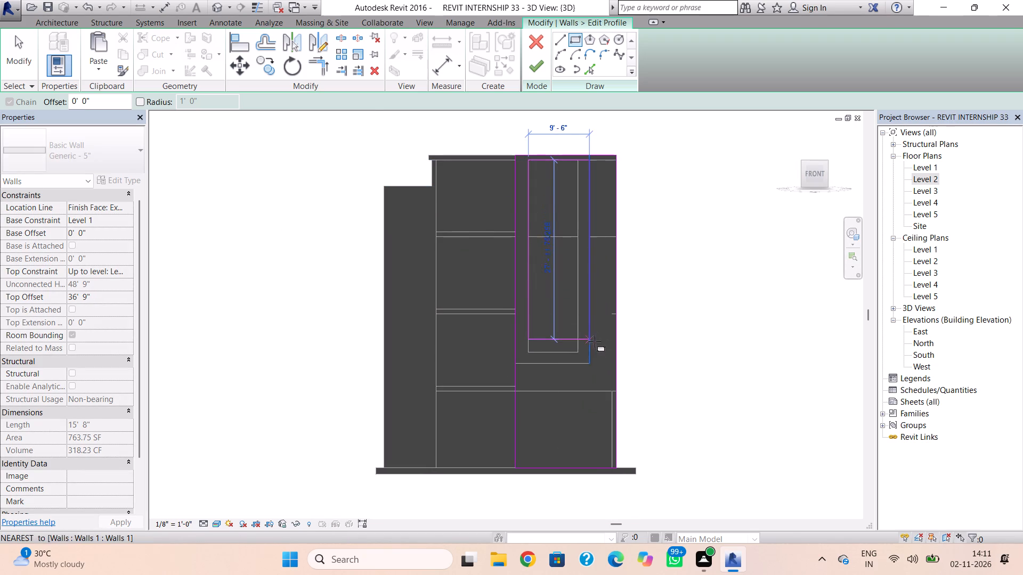
pyautogui.click(581, 356)
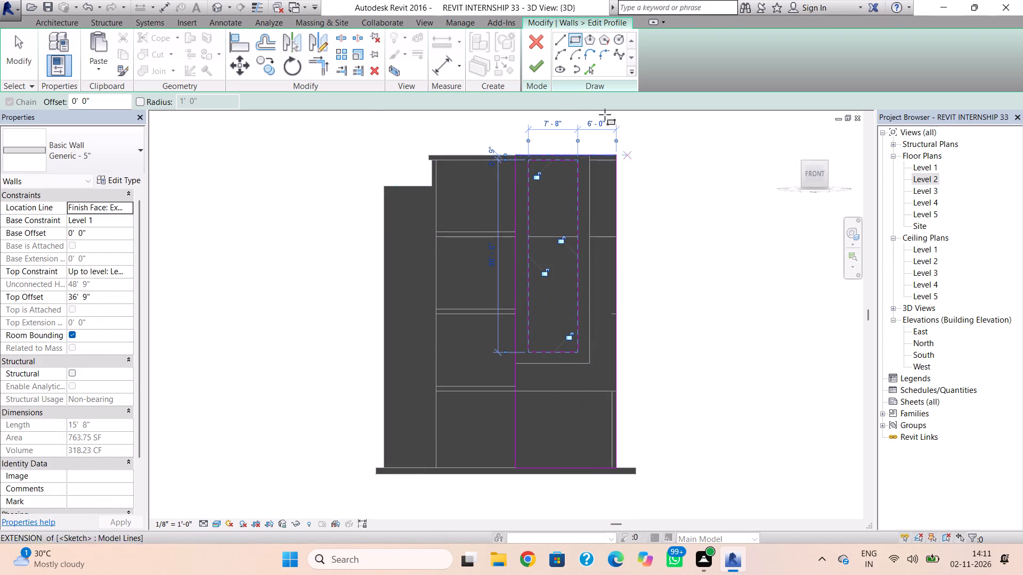
pyautogui.click(544, 72)
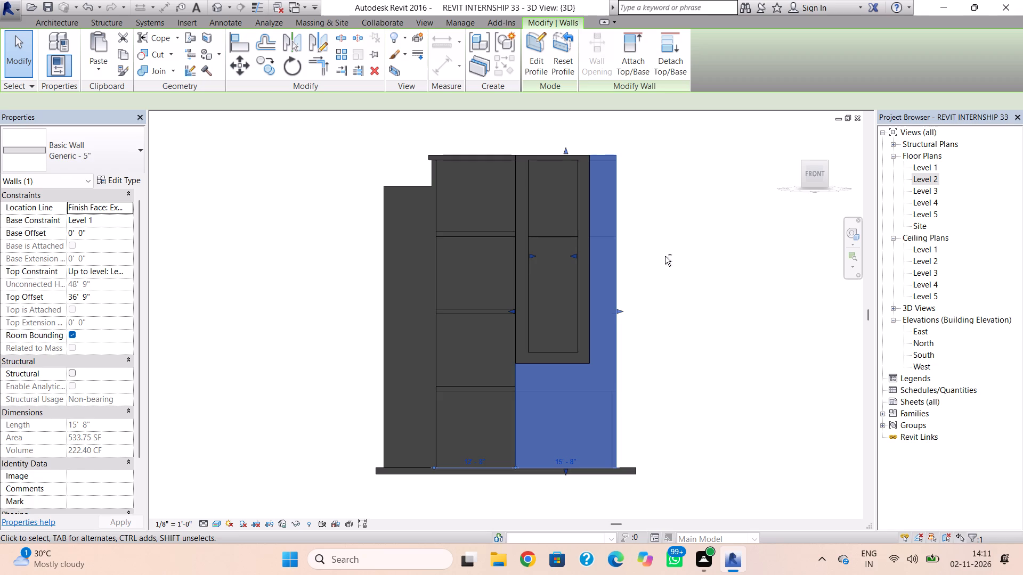
pyautogui.press('Escape')
# Open the profile of the Level 3 Generic - 8" wall behind the framed front opening for editing.
pyautogui.keyDown('shift'); pyautogui.moveTo(665, 256); pyautogui.dragTo(811, 352, button='right'); pyautogui.keyUp('shift')
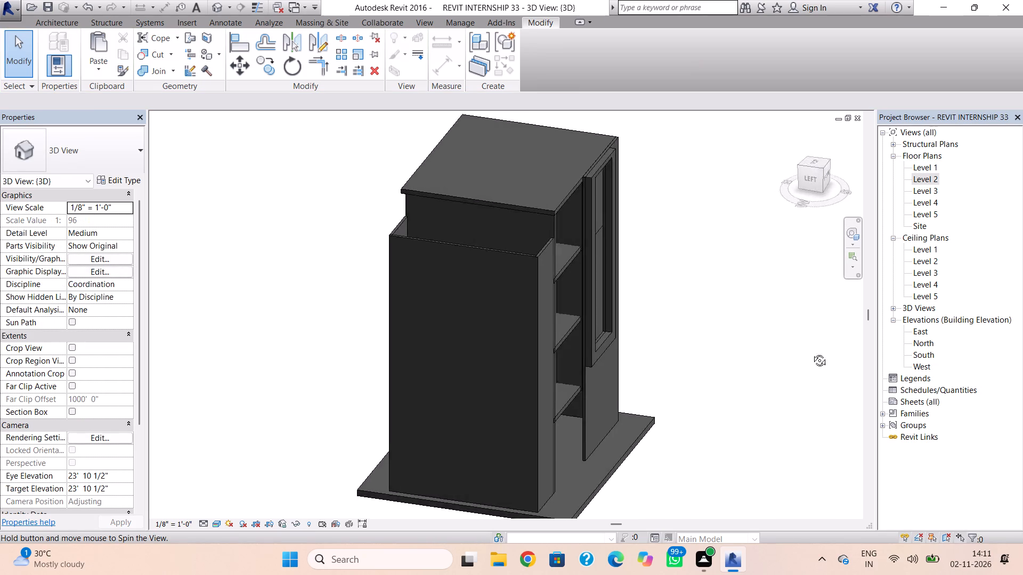
pyautogui.keyDown('shift'); pyautogui.moveTo(811, 352); pyautogui.dragTo(732, 318, button='right'); pyautogui.keyUp('shift')
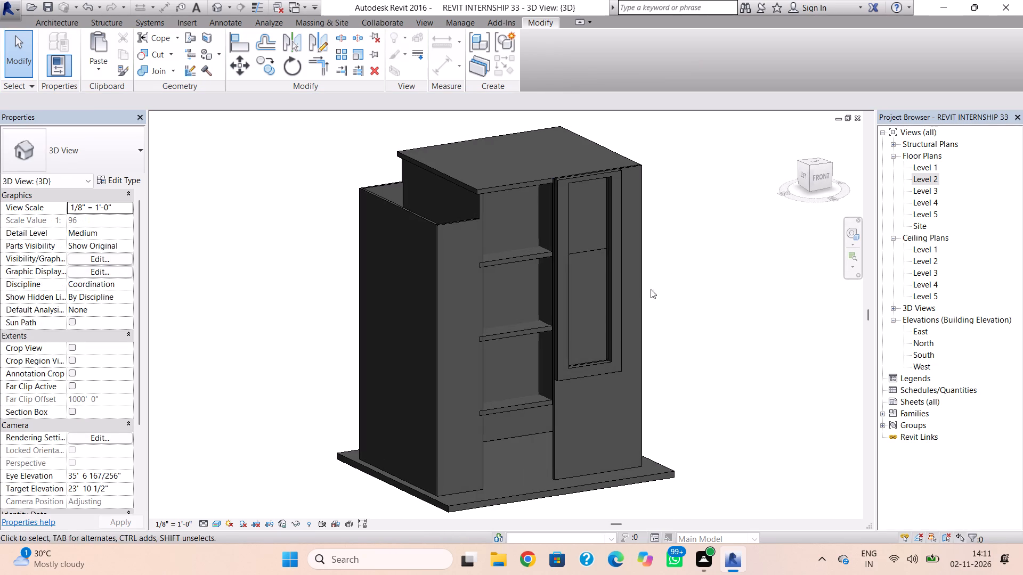
pyautogui.click(591, 251)
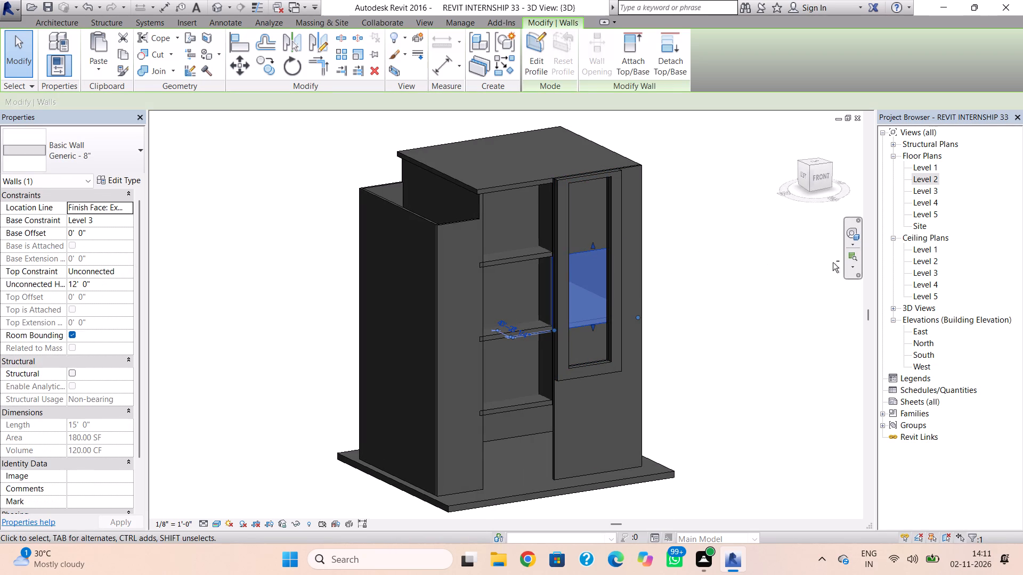
pyautogui.keyDown('shift'); pyautogui.moveTo(833, 262); pyautogui.dragTo(764, 202, button='right'); pyautogui.keyUp('shift')
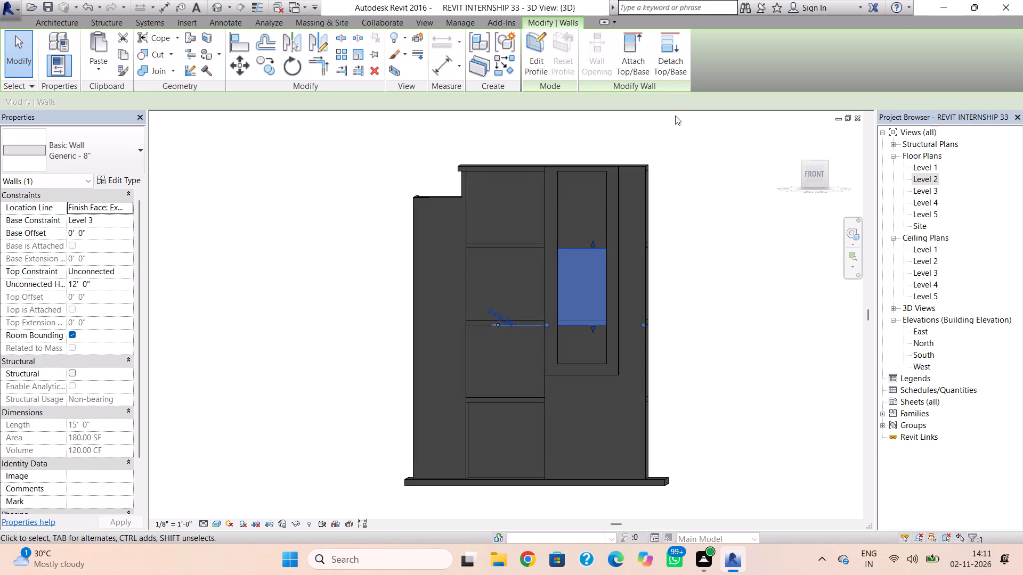
pyautogui.click(533, 40)
pyautogui.scroll(4, 565, 252)
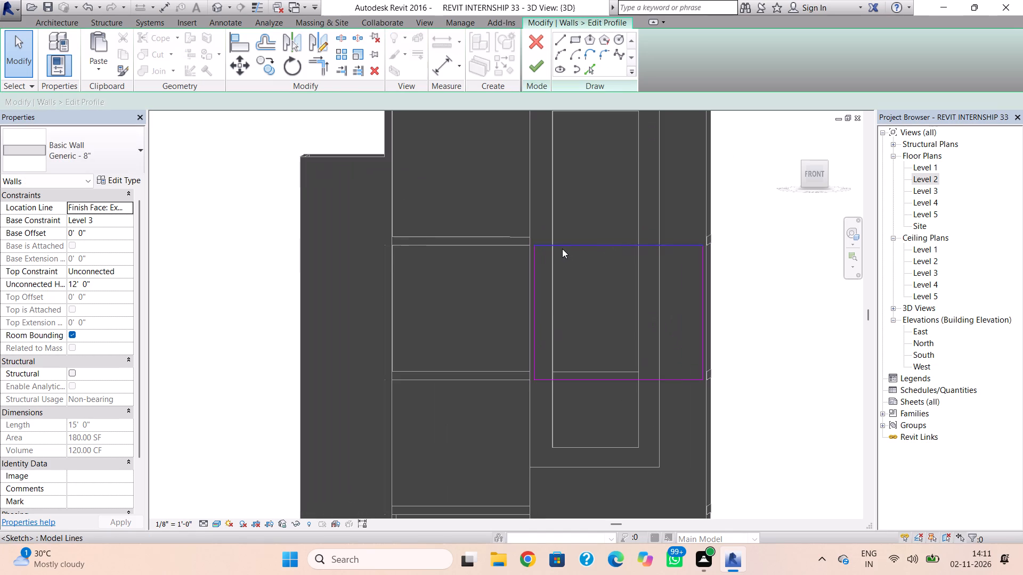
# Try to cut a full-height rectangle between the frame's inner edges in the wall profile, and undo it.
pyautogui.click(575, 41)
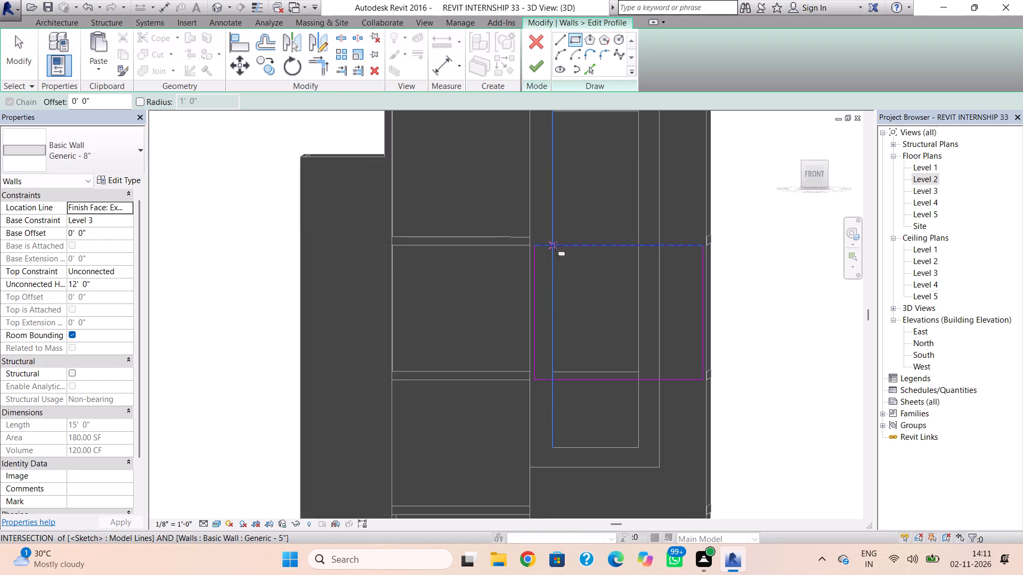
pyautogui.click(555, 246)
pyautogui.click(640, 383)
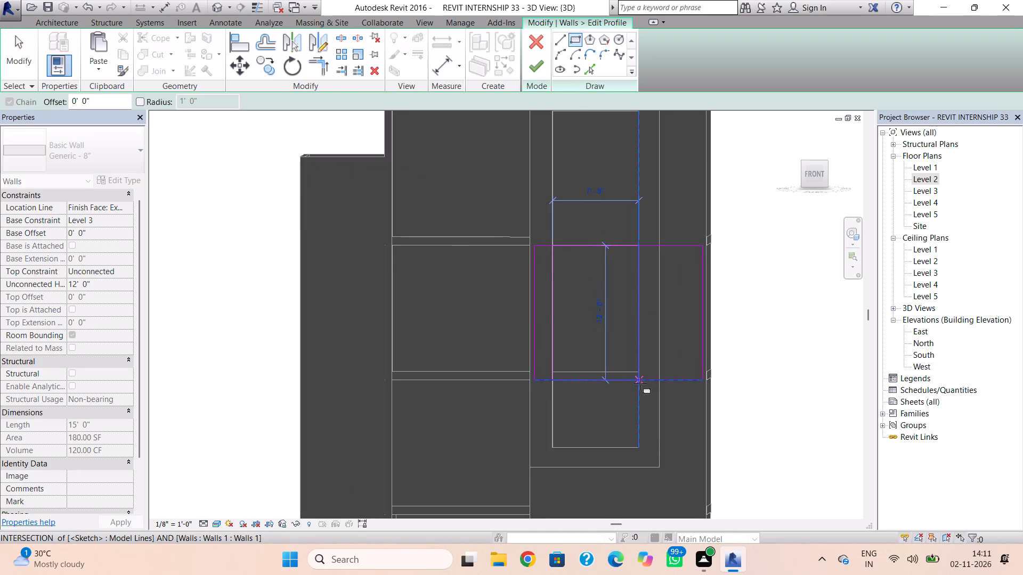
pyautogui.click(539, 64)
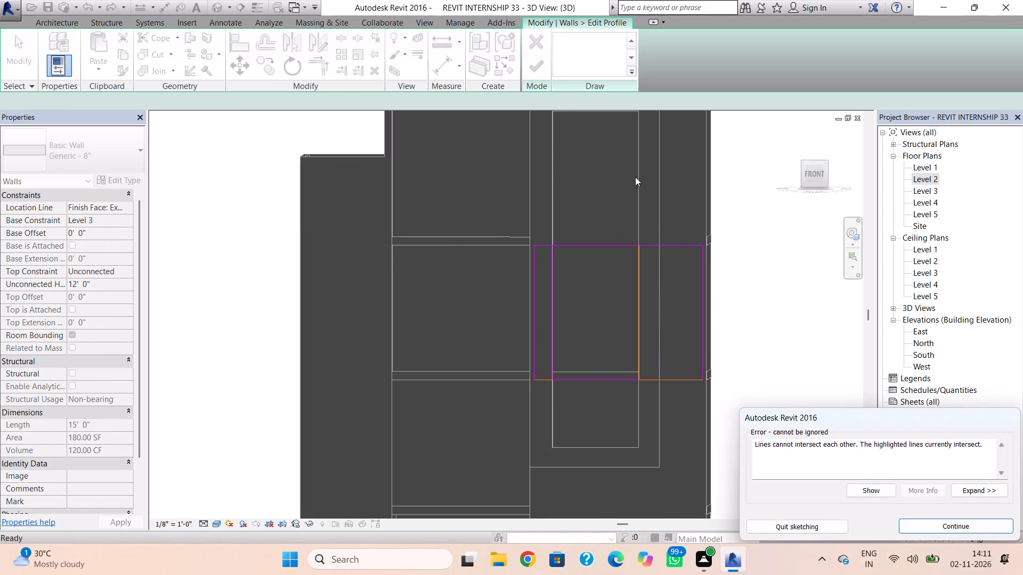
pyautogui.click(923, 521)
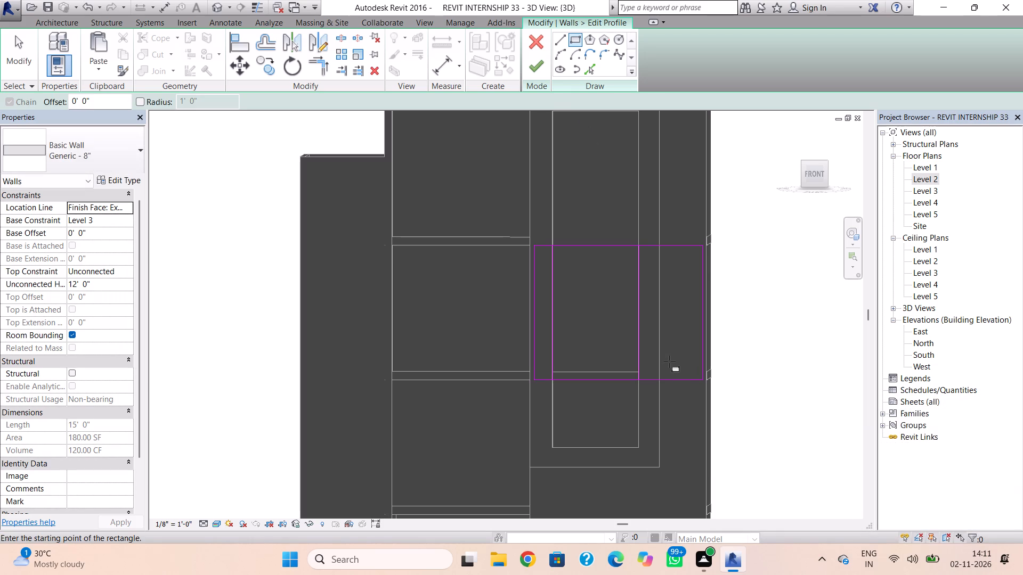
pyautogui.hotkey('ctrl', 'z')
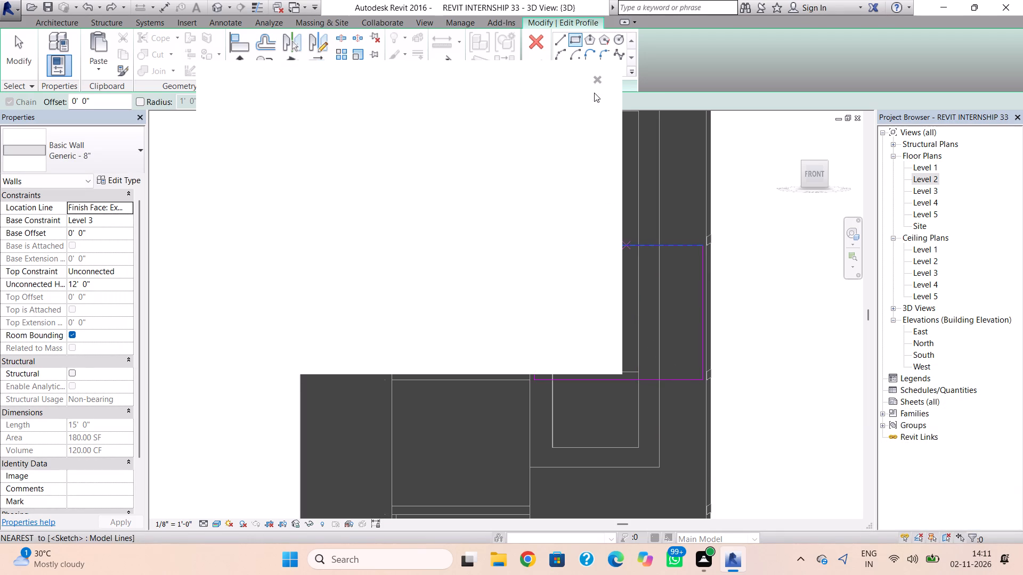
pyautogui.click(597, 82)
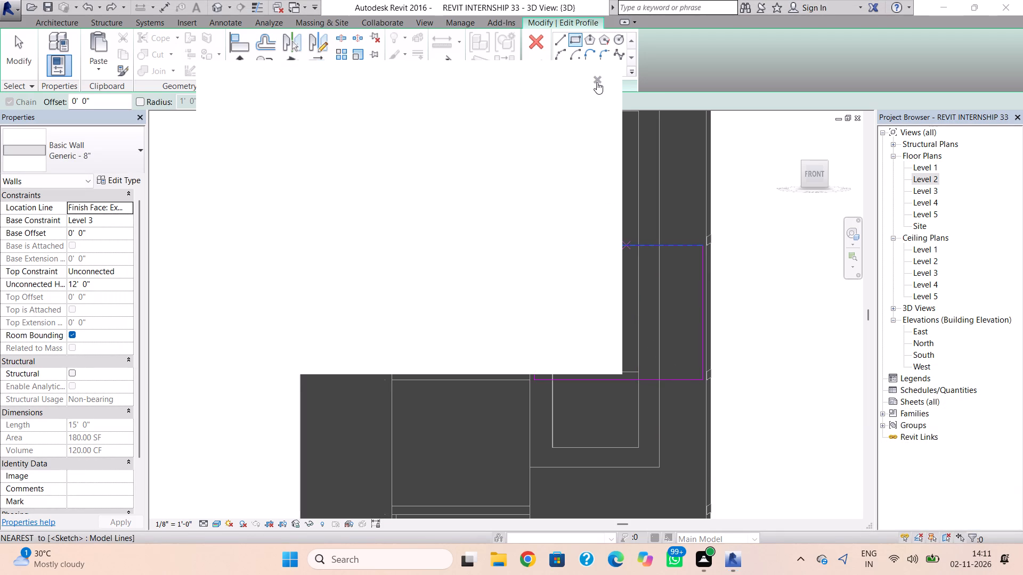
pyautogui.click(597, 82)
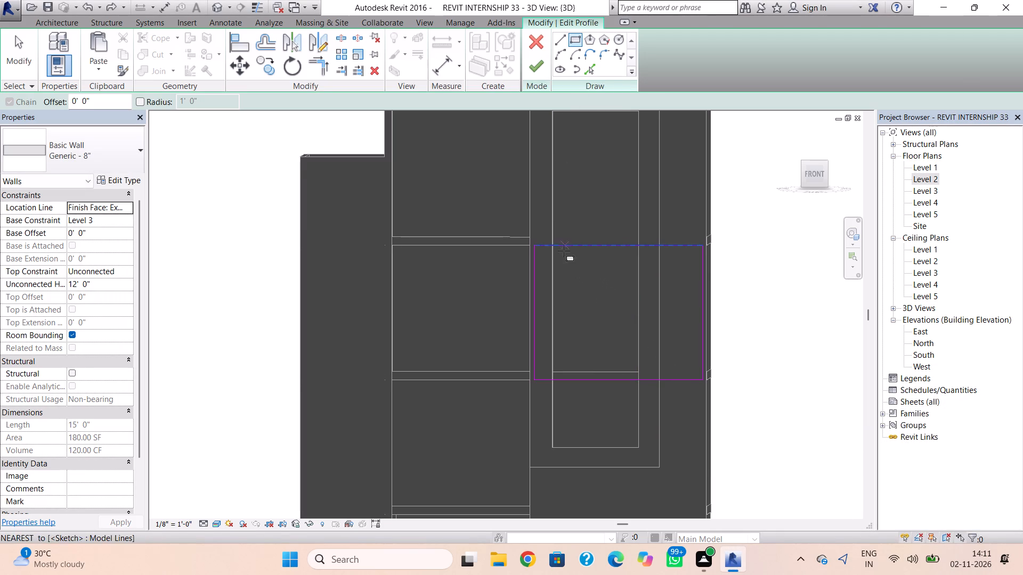
# Sketch a 7'-8" wide rectangle across the full height of the wall profile, aligned with the frame's inner edges.
pyautogui.click(558, 248)
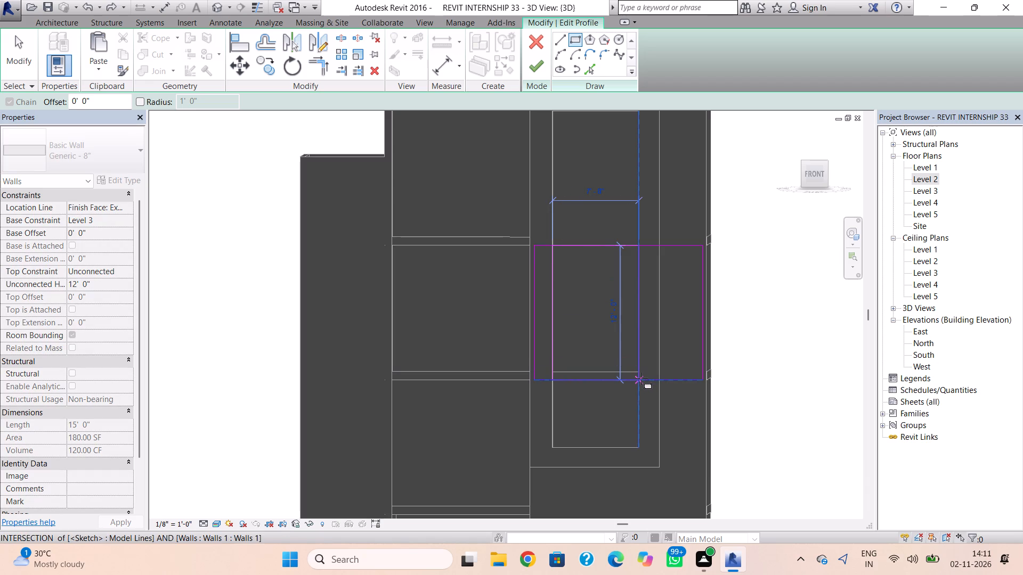
pyautogui.click(642, 379)
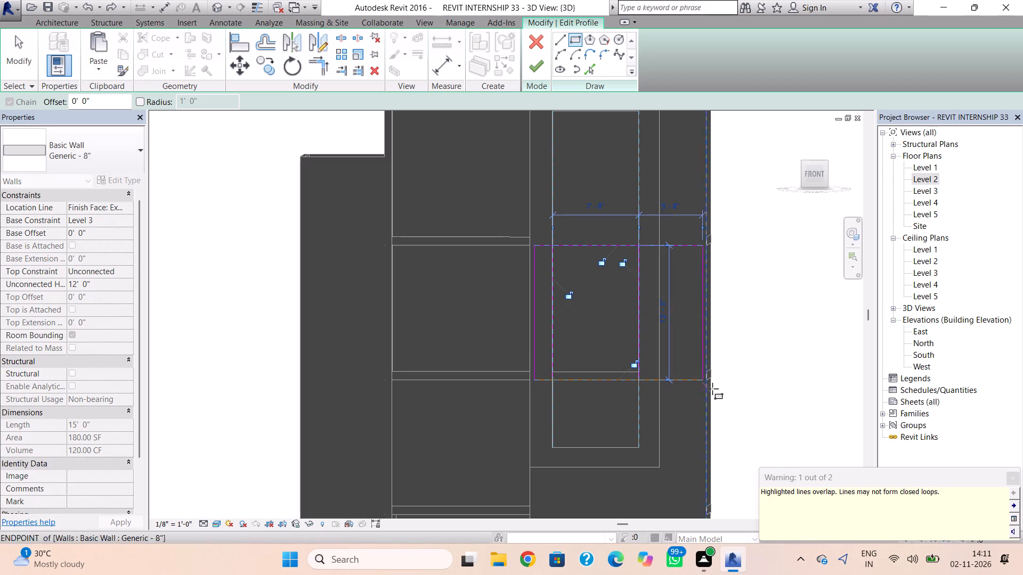
pyautogui.press('Escape')
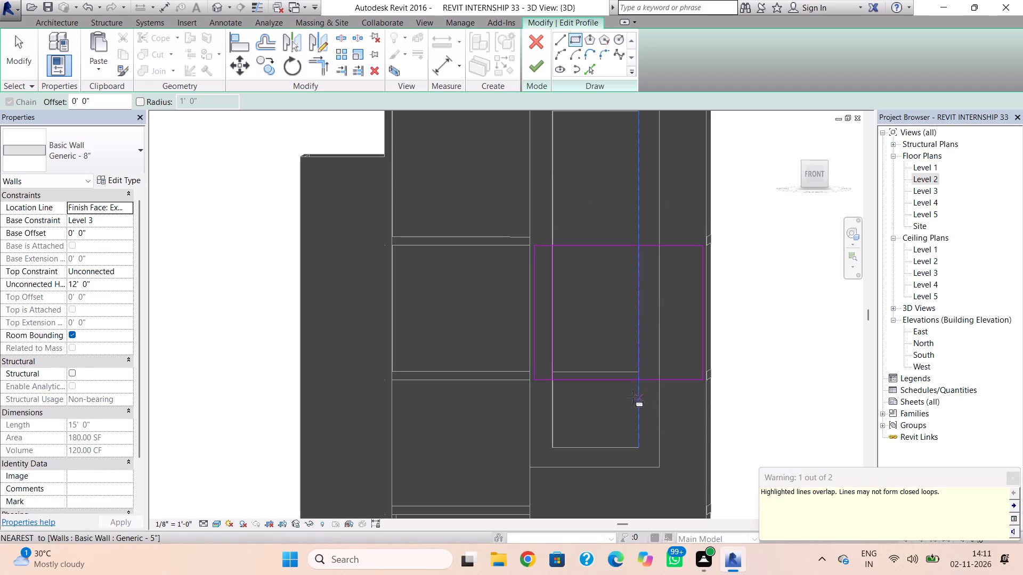
pyautogui.press('Escape')
# Delete the rectangle's bottom line and the wall profile's original full-width bottom line.
pyautogui.click(612, 379)
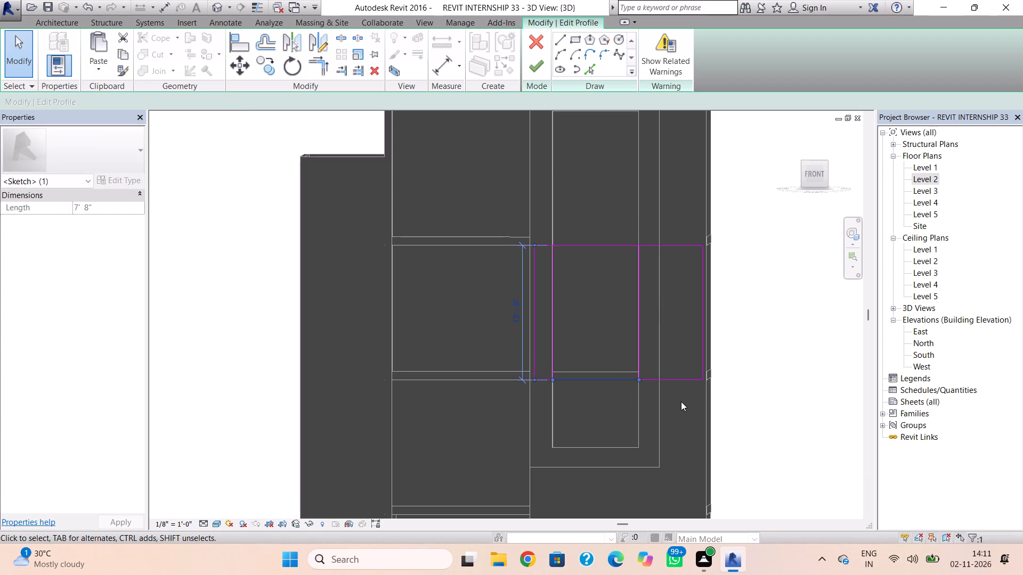
pyautogui.press('Delete')
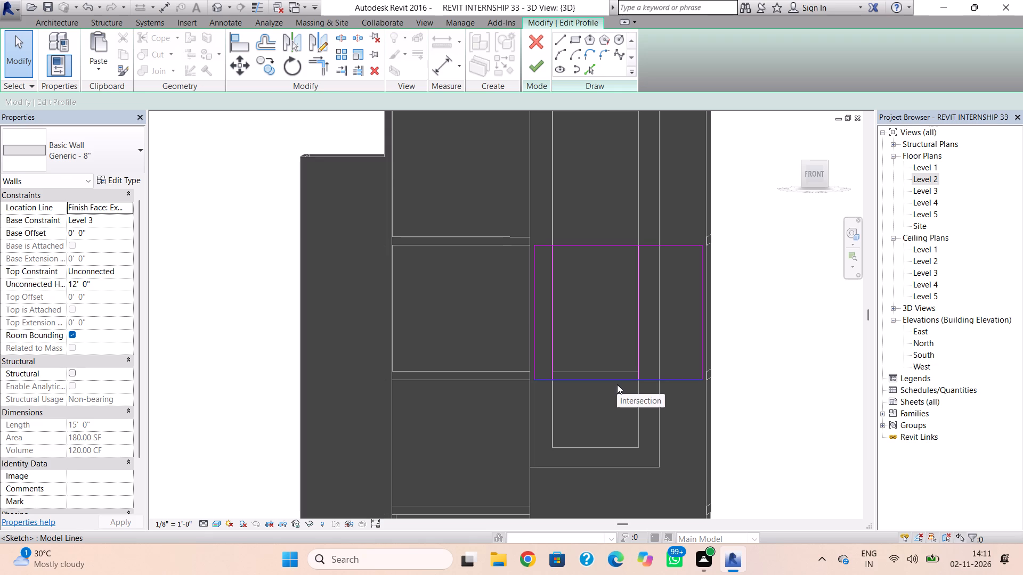
pyautogui.click(617, 384)
pyautogui.moveTo(703, 379); pyautogui.dragTo(676, 380)
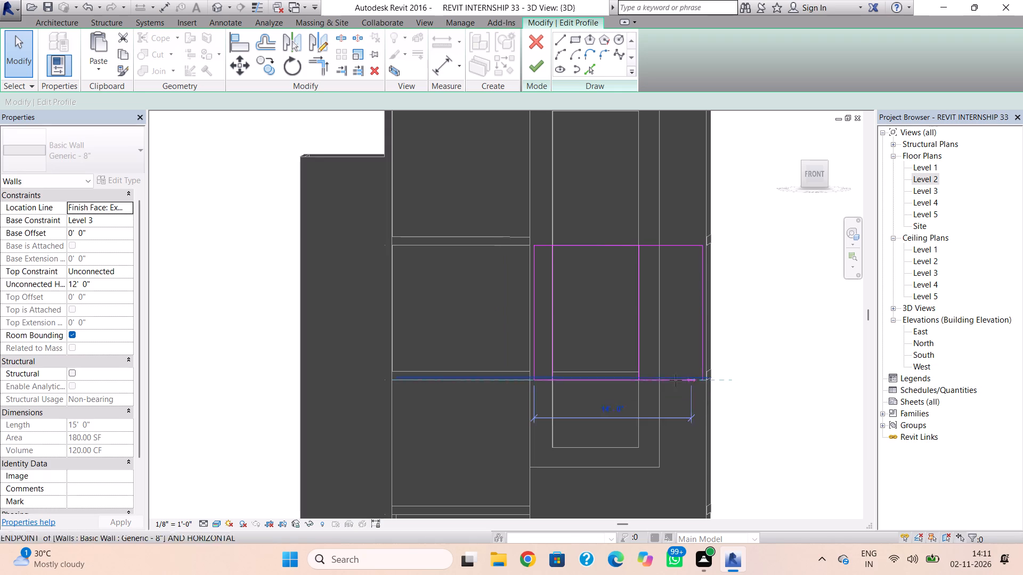
pyautogui.moveTo(676, 380); pyautogui.dragTo(554, 379)
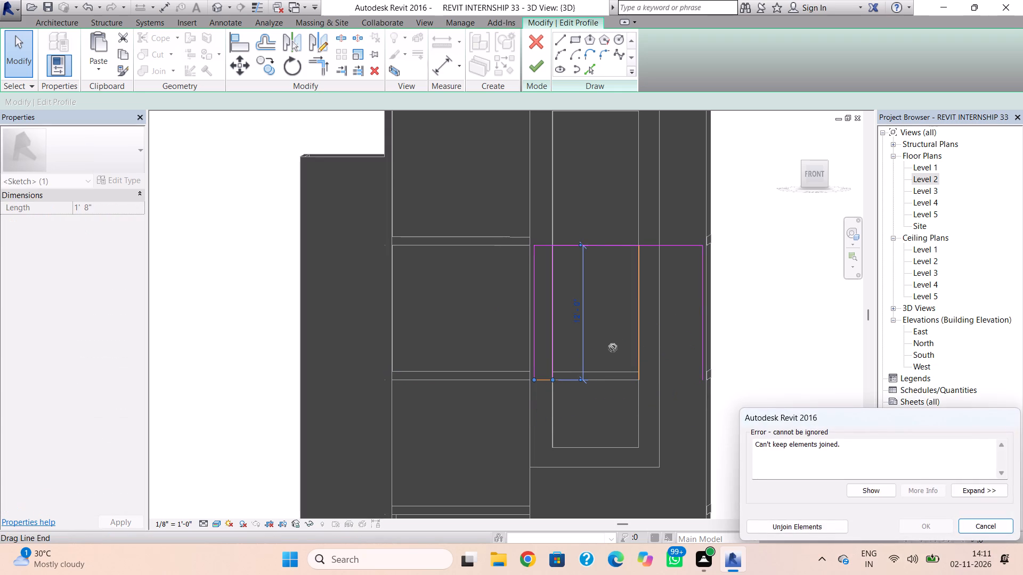
pyautogui.click(618, 339)
pyautogui.click(970, 526)
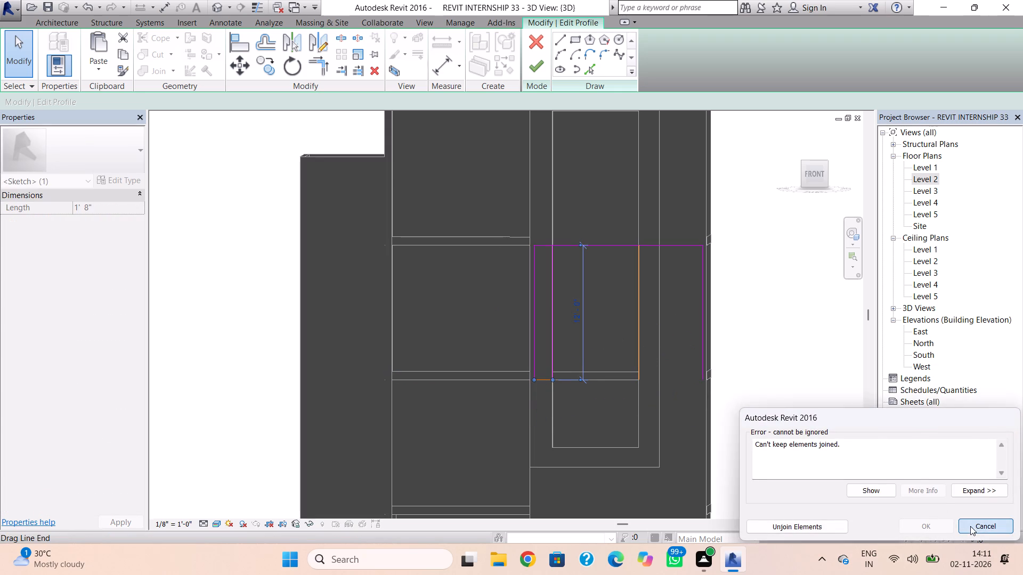
pyautogui.click(643, 378)
pyautogui.press('Delete')
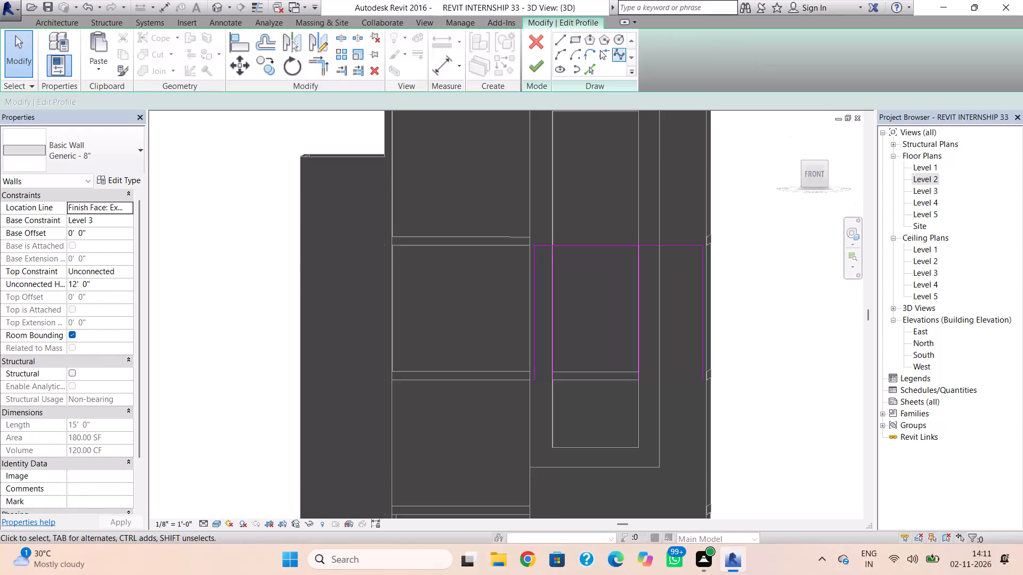
# Draw separate bottom lines closing the 1'-8" west strip and the 5'-8" east strip of the wall profile.
pyautogui.click(550, 43)
pyautogui.click(555, 42)
pyautogui.scroll(4, 543, 363)
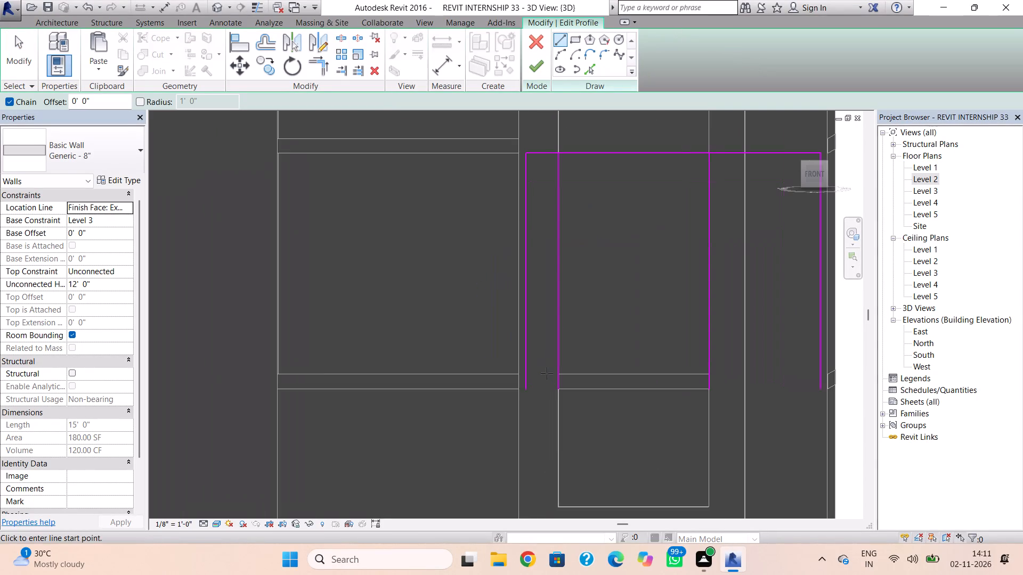
pyautogui.click(528, 390)
pyautogui.click(563, 393)
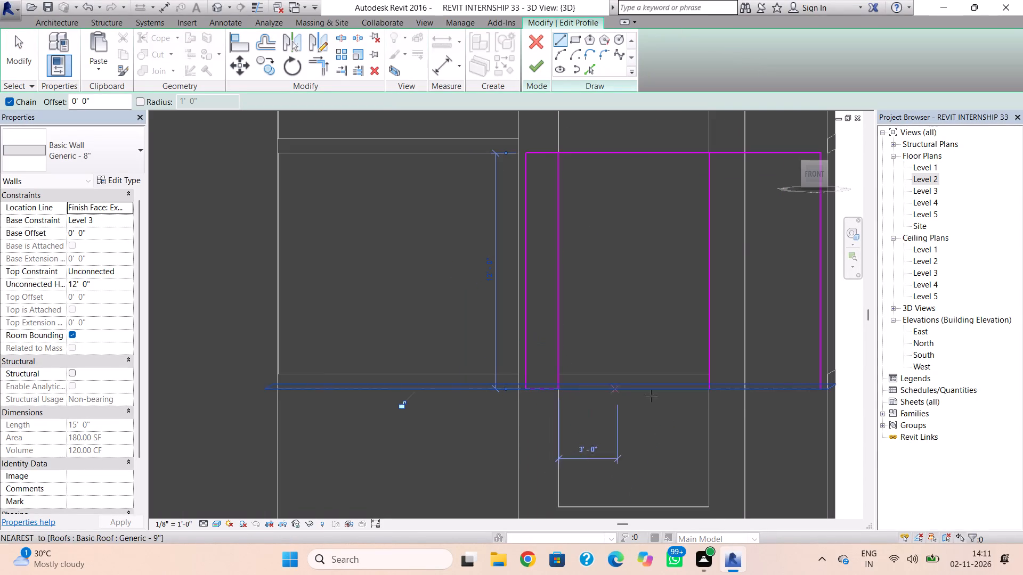
pyautogui.click(713, 392)
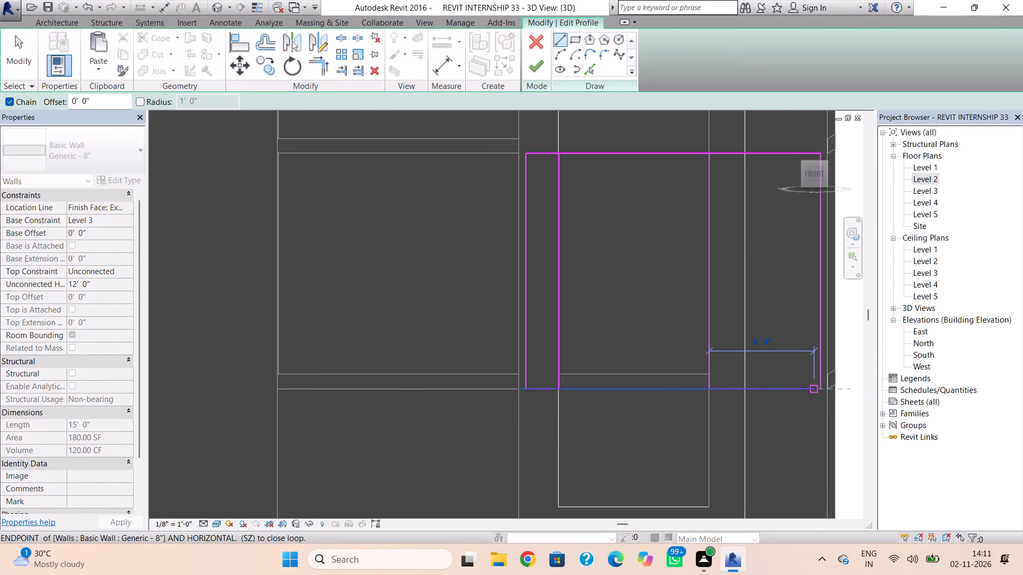
pyautogui.click(818, 389)
pyautogui.moveTo(721, 356); pyautogui.dragTo(707, 395, button='middle')
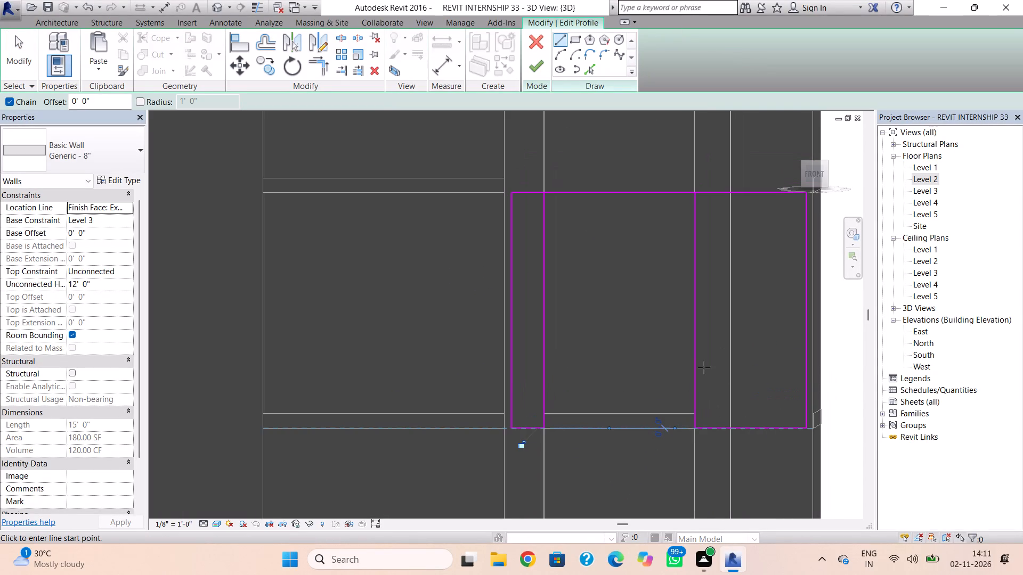
pyautogui.press('Escape')
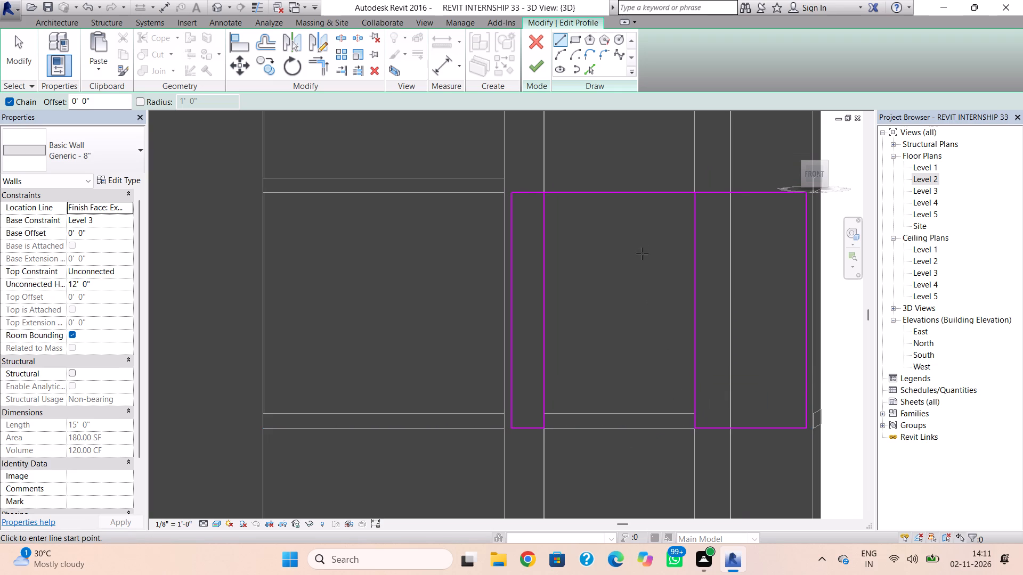
pyautogui.press('Escape')
# Delete both overlapping top lines of the wall profile sketch.
pyautogui.click(642, 194)
pyautogui.press('Delete')
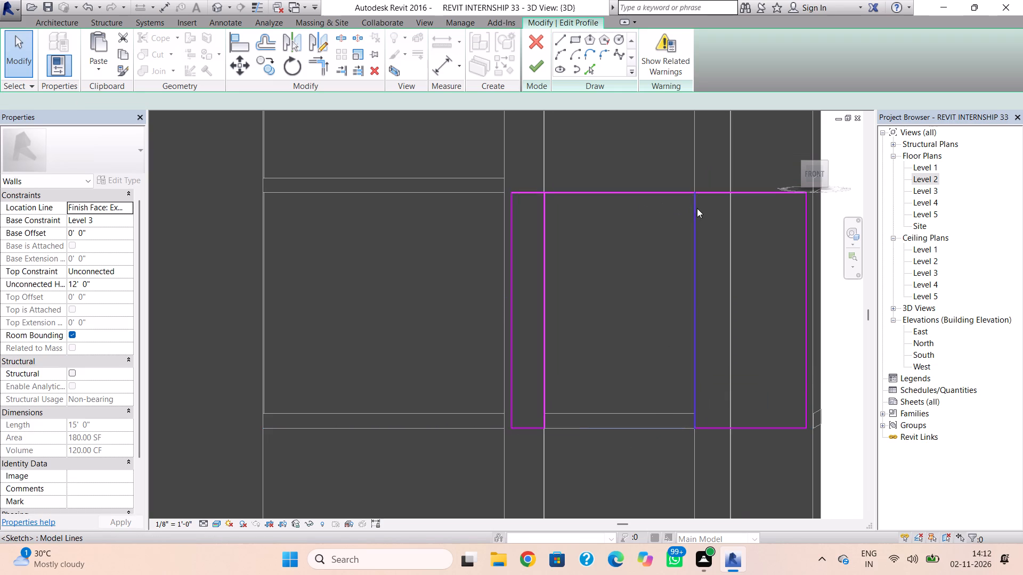
pyautogui.click(684, 194)
pyautogui.press('Delete')
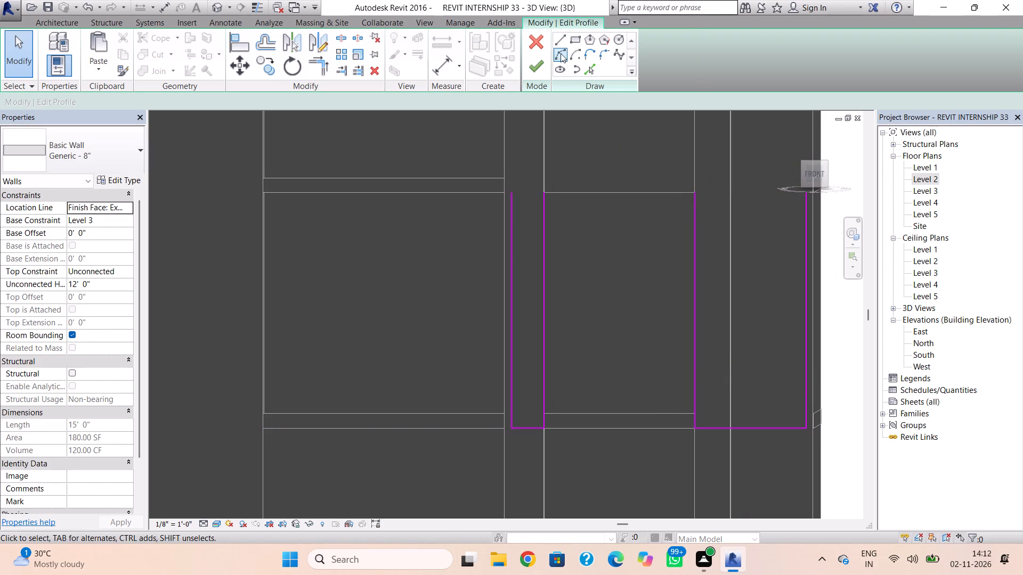
# Draw the top line closing the narrow west strip of the wall profile.
pyautogui.click(559, 38)
pyautogui.scroll(3, 515, 182)
pyautogui.click(509, 194)
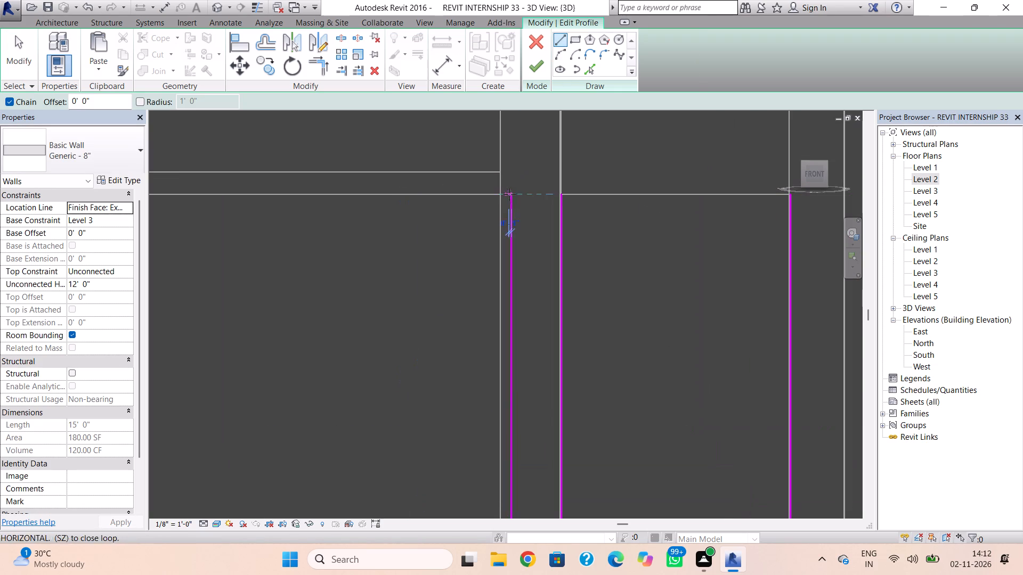
pyautogui.click(565, 195)
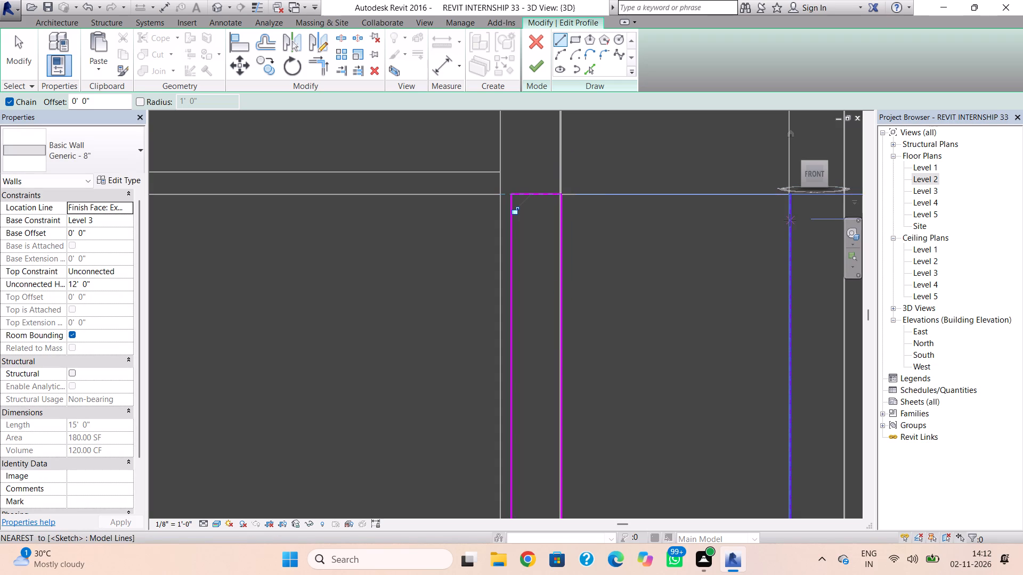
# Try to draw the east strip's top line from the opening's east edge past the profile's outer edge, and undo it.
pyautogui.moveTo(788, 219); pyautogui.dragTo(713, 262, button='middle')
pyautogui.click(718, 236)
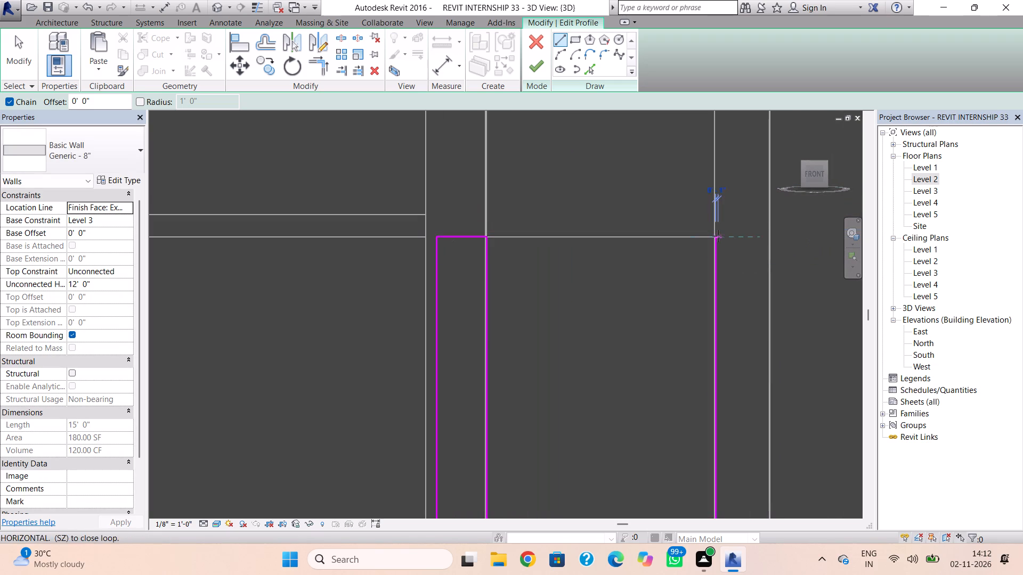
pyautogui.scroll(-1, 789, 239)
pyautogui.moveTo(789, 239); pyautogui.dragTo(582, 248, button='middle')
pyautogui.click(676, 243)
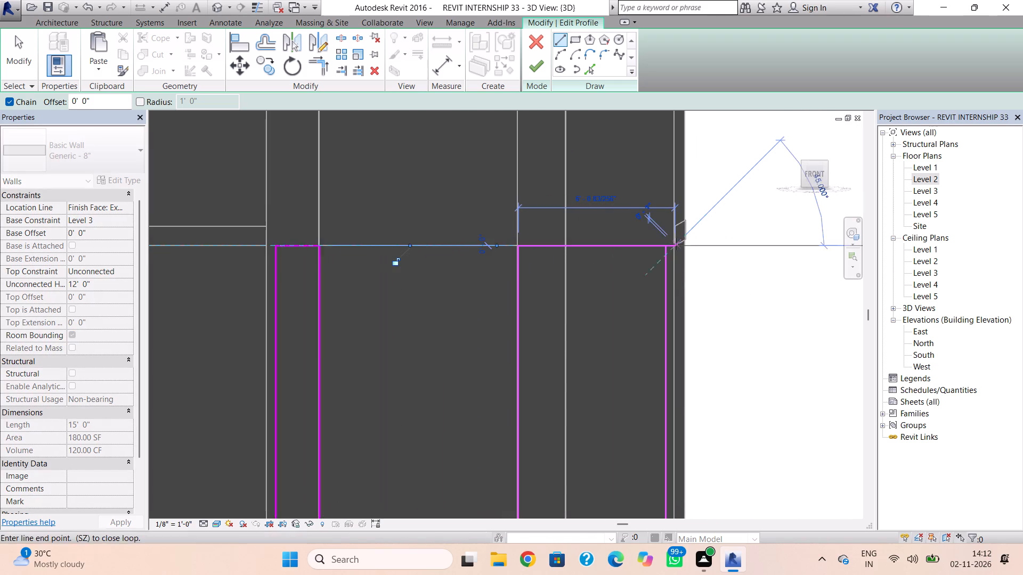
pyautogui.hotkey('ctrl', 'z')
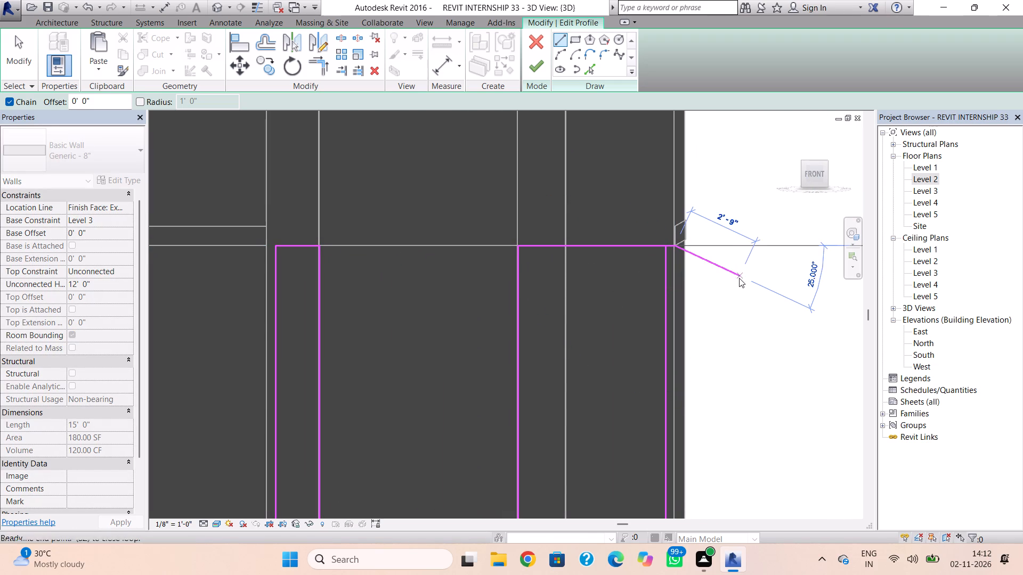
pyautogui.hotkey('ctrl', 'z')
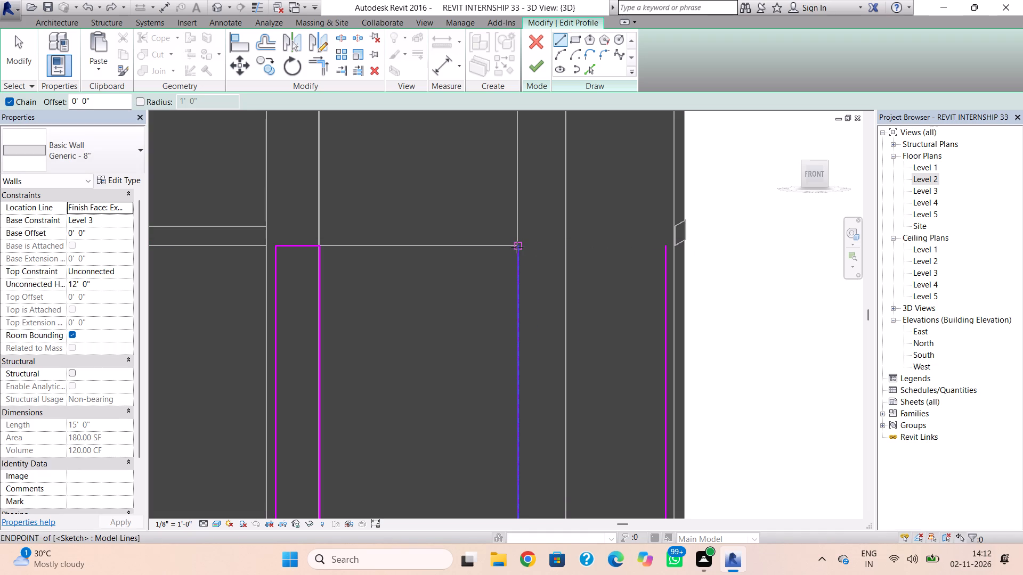
# Draw the east strip's top line from the opening's east edge to the profile's outer vertical line.
pyautogui.click(517, 247)
pyautogui.click(663, 253)
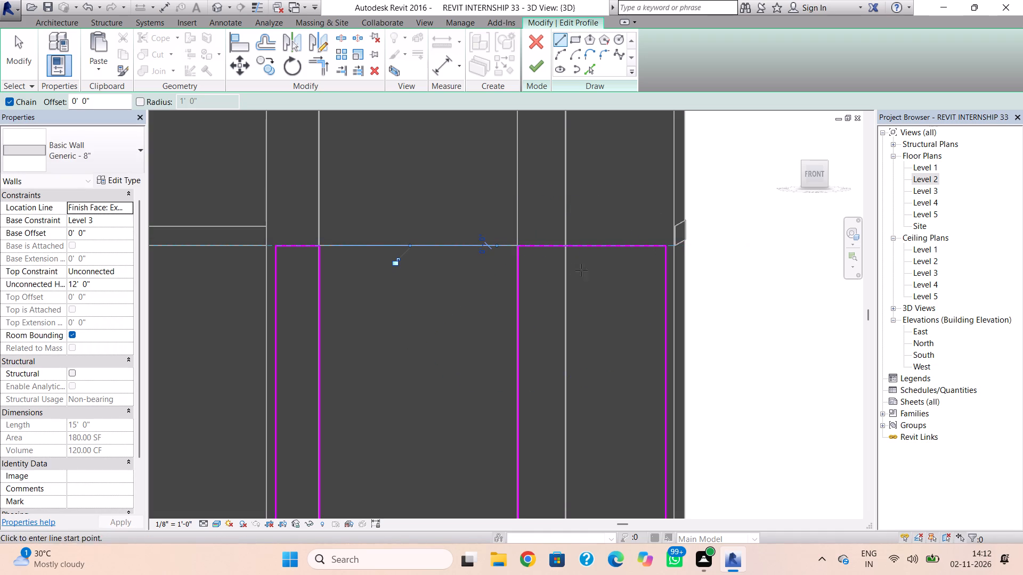
# Finish the Level 3 wall's profile edit and view the cut opening behind the frame from an angle.
pyautogui.click(538, 68)
pyautogui.scroll(-3, 590, 217)
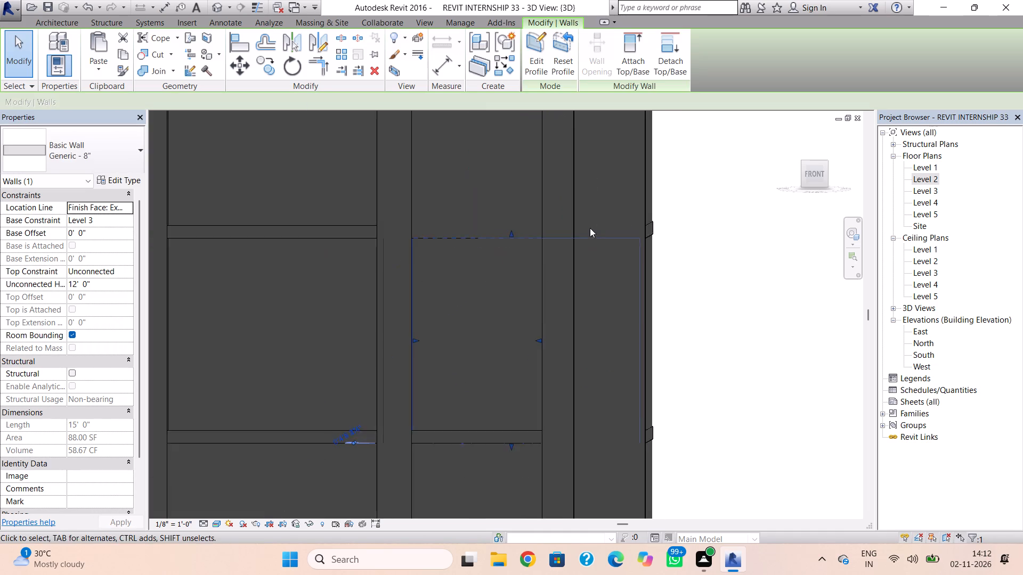
pyautogui.moveTo(590, 228); pyautogui.dragTo(595, 173, button='middle')
pyautogui.keyDown('shift'); pyautogui.moveTo(592, 252); pyautogui.dragTo(719, 317, button='right'); pyautogui.keyUp('shift')
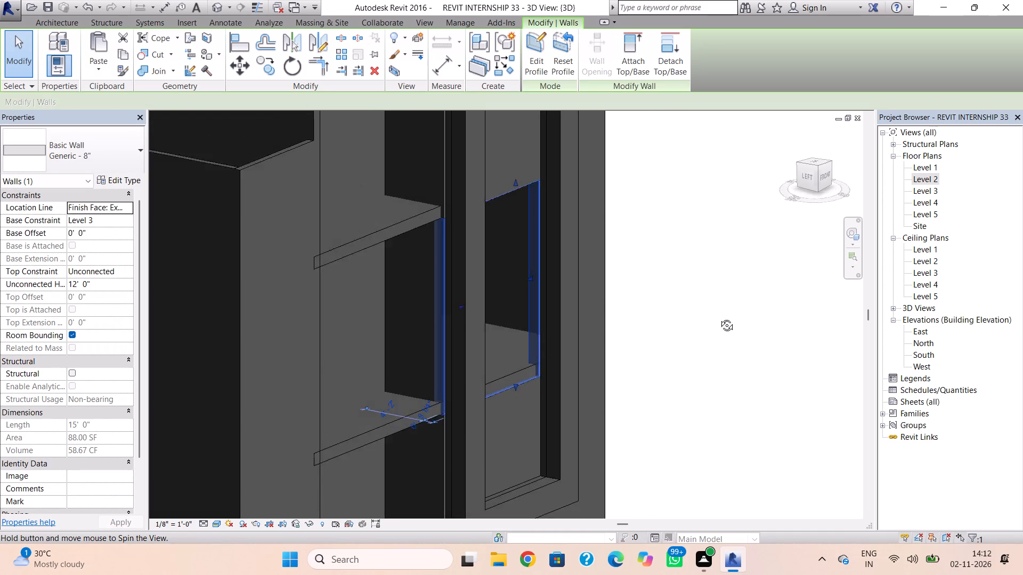
pyautogui.keyDown('shift'); pyautogui.moveTo(719, 317); pyautogui.dragTo(653, 269, button='right'); pyautogui.keyUp('shift')
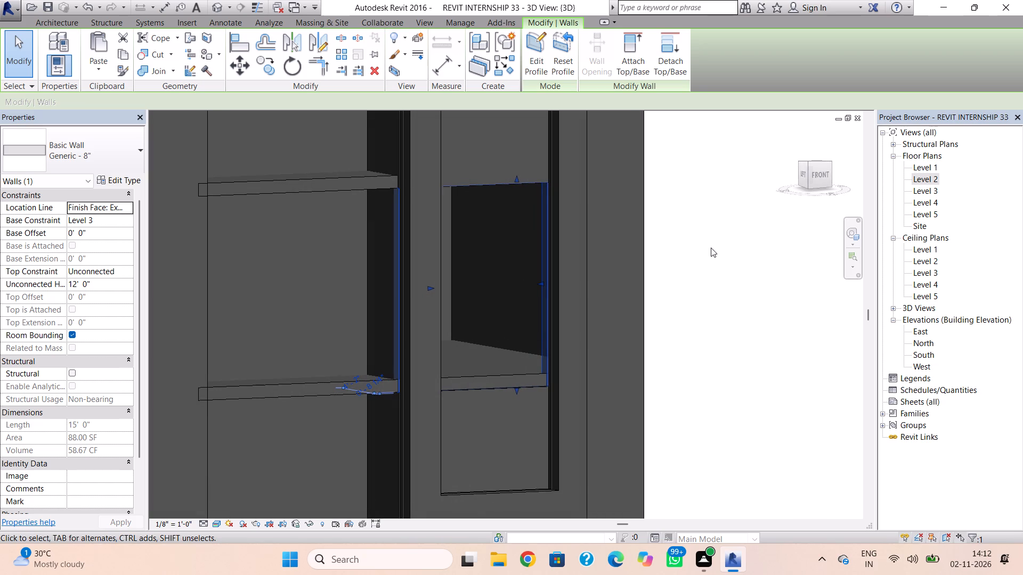
pyautogui.press('Escape')
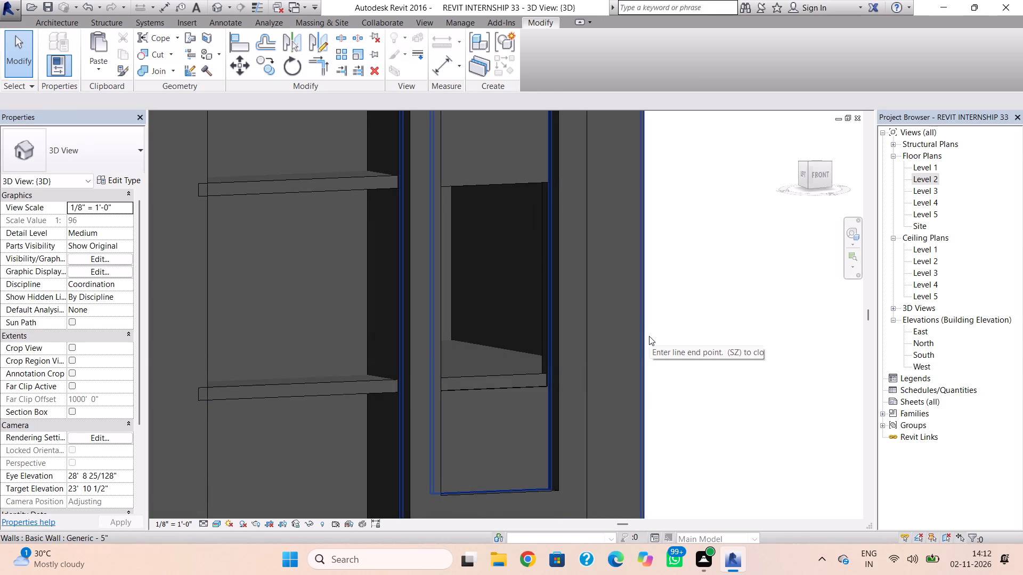
# Edit the profile of the Level 2 wall behind the frame, drawing a 7' 8" wide rectangle from its top edge to the frame opening's bottom.
pyautogui.click(515, 392)
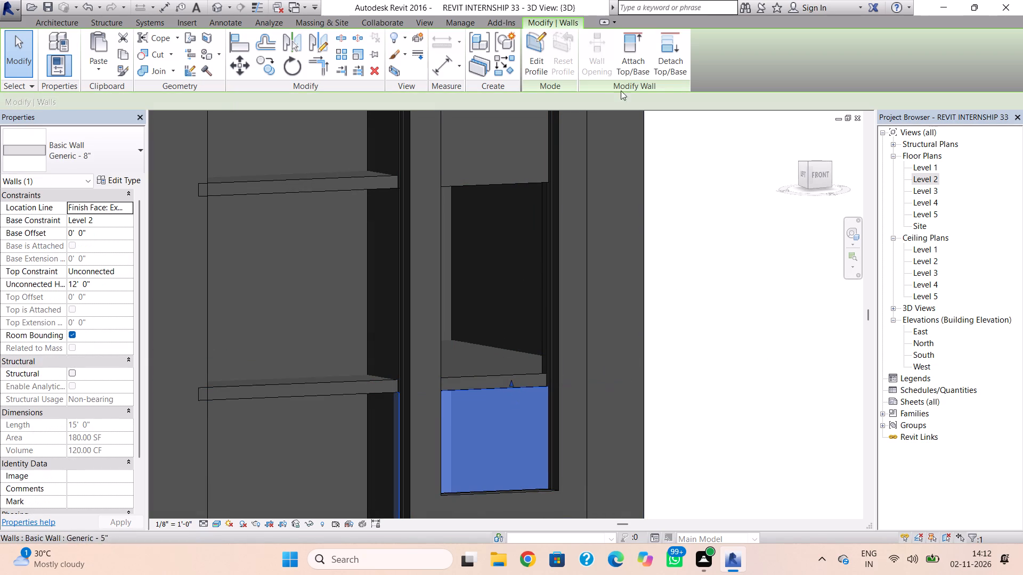
pyautogui.click(543, 38)
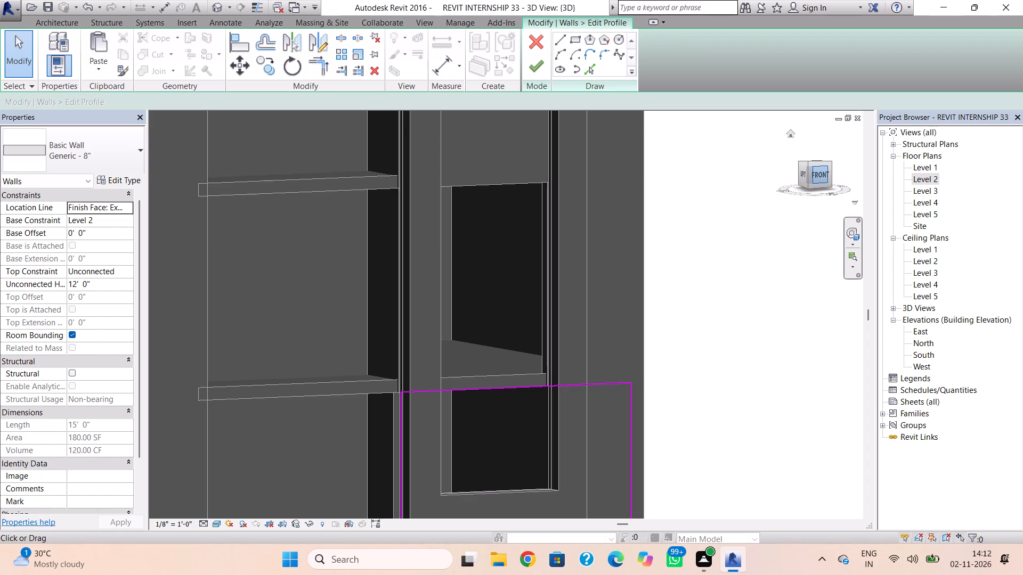
pyautogui.click(825, 183)
pyautogui.scroll(4, 426, 346)
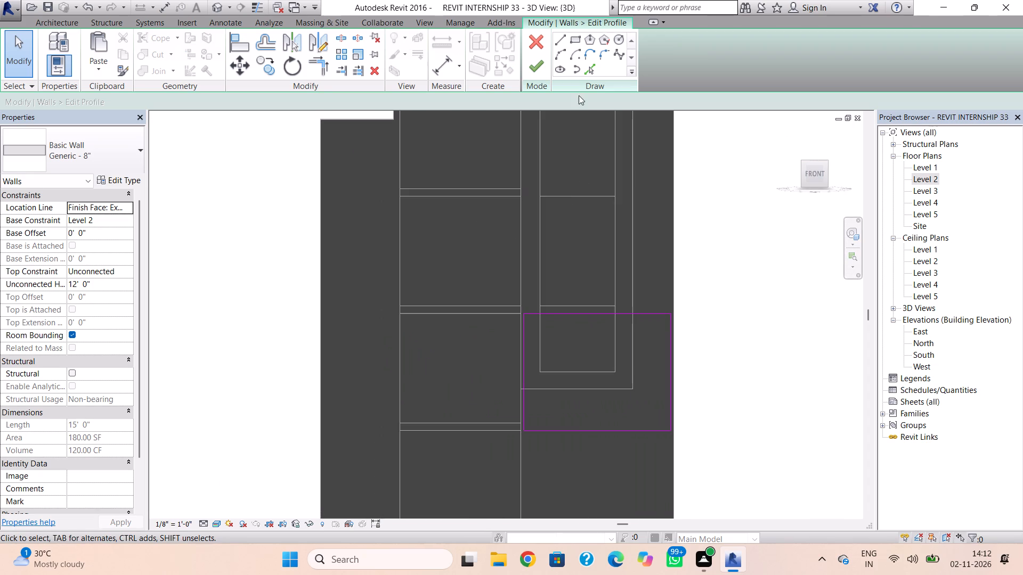
pyautogui.click(571, 42)
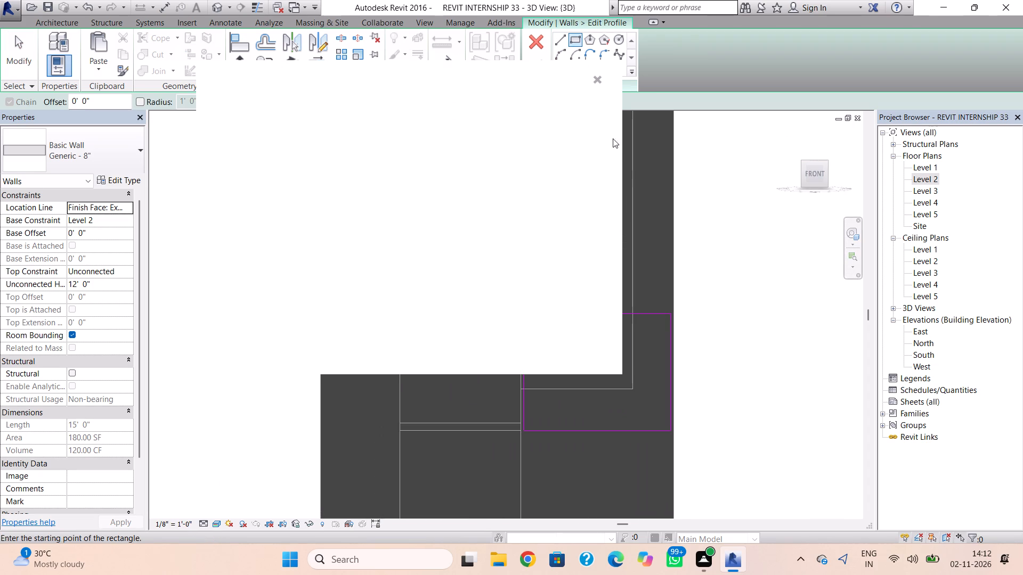
pyautogui.click(599, 81)
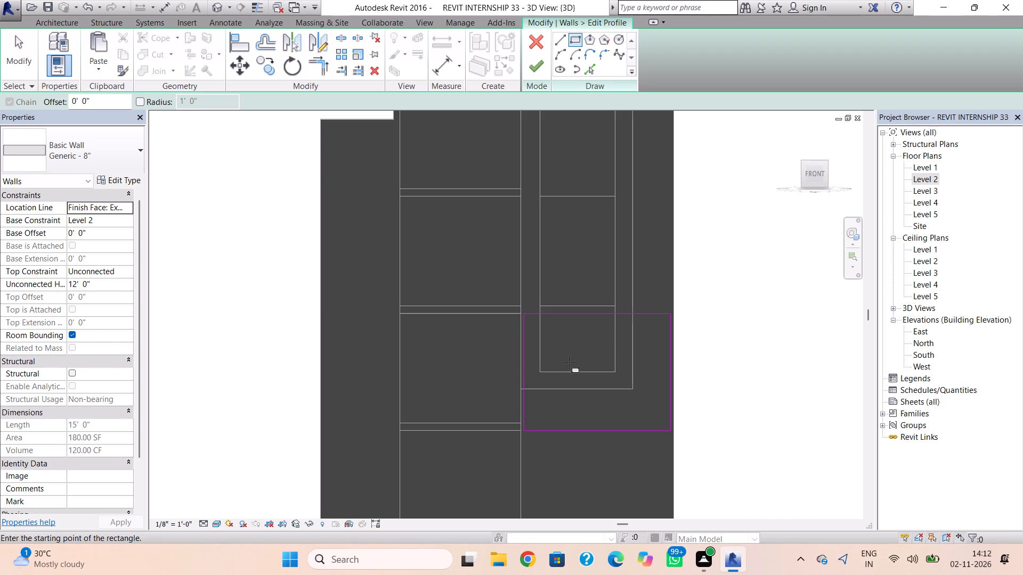
pyautogui.scroll(4, 583, 342)
pyautogui.scroll(1, 534, 311)
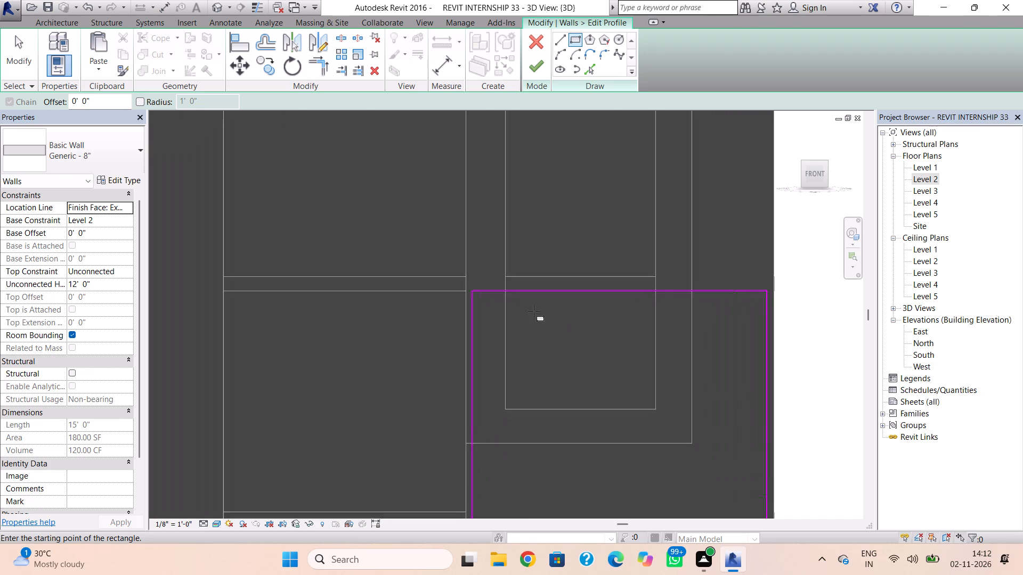
pyautogui.scroll(2, 534, 311)
pyautogui.click(499, 287)
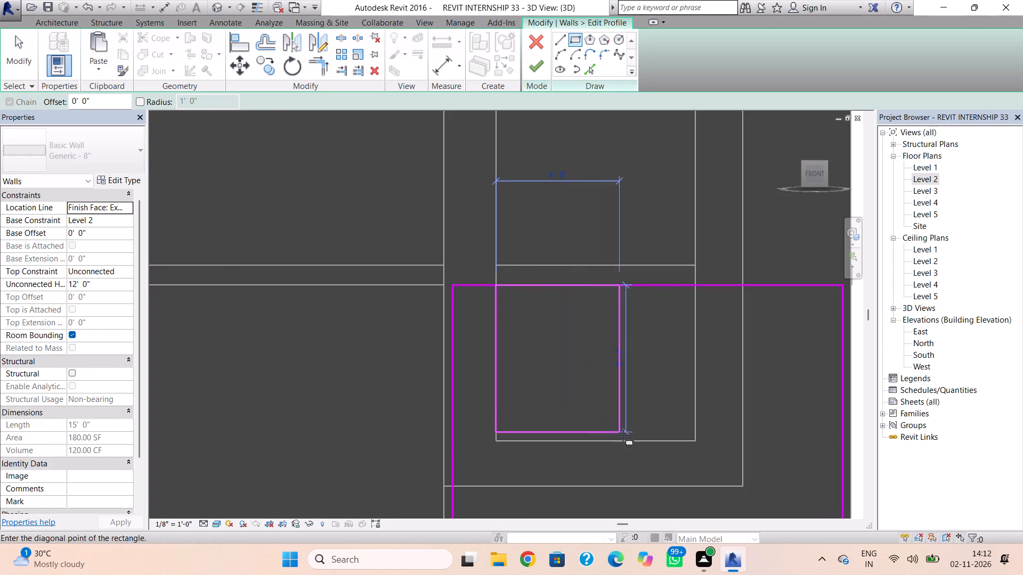
pyautogui.click(697, 441)
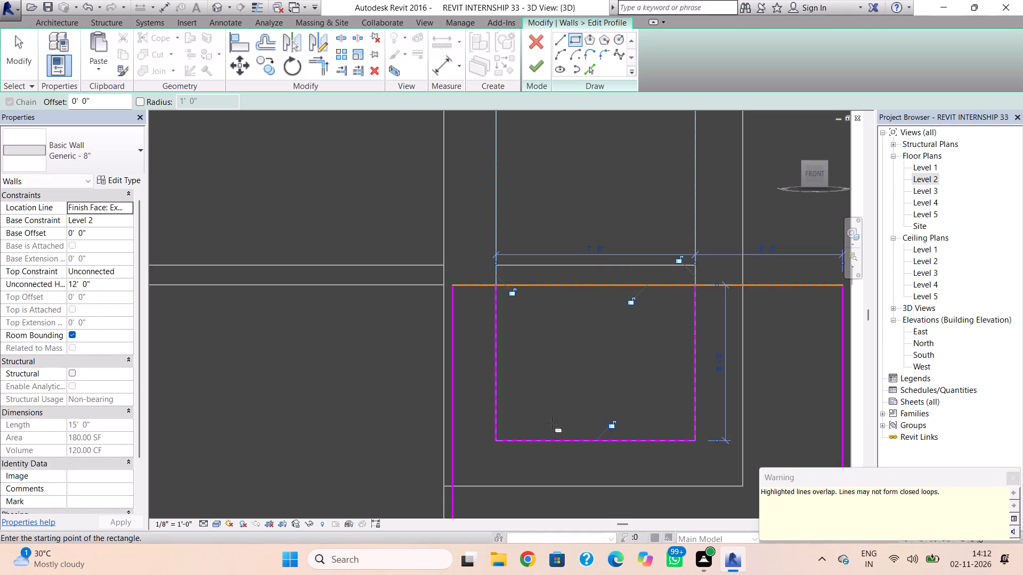
pyautogui.press('Escape')
pyautogui.press('Escape')
# Delete both overlapping top lines of the Level 2 wall's profile sketch.
pyautogui.click(589, 287)
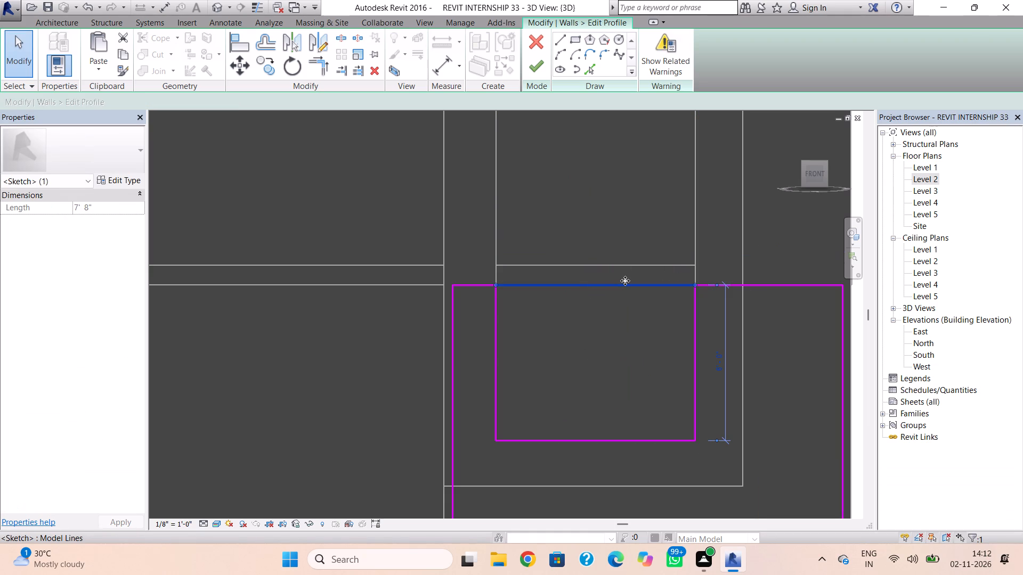
pyautogui.press('Delete')
pyautogui.click(628, 283)
pyautogui.press('Delete')
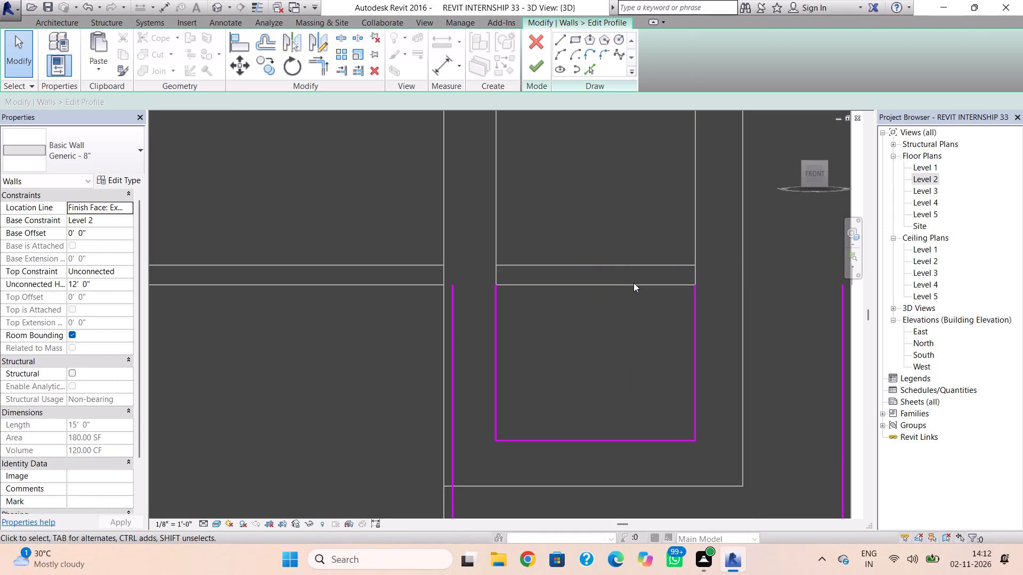
# Draw the top lines closing the Level 2 wall profile on the west and east sides of the opening, and finish the profile.
pyautogui.click(563, 42)
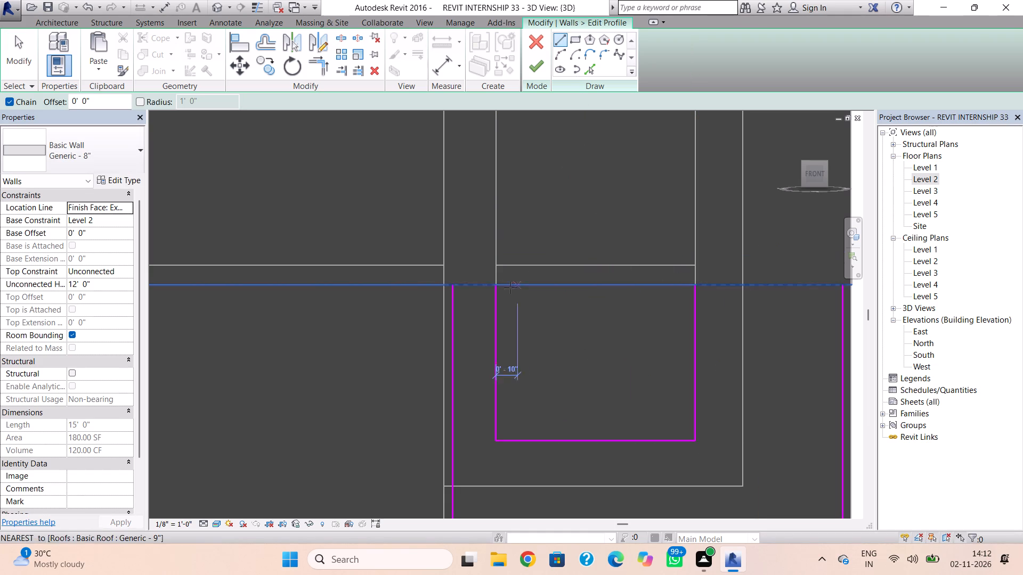
pyautogui.scroll(3, 435, 290)
pyautogui.click(465, 283)
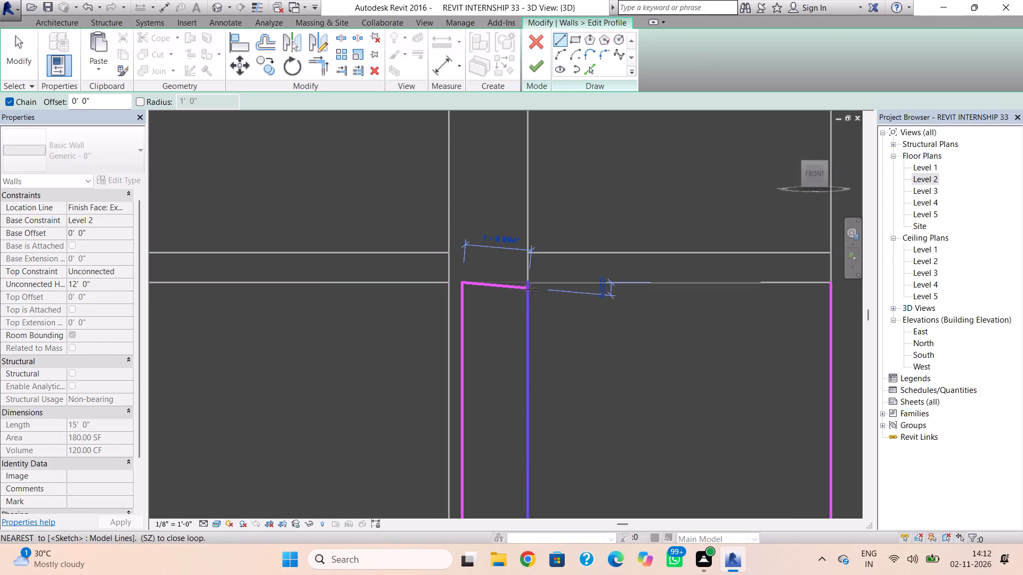
pyautogui.click(533, 286)
pyautogui.scroll(-2, 707, 321)
pyautogui.moveTo(707, 321); pyautogui.dragTo(546, 281, button='middle')
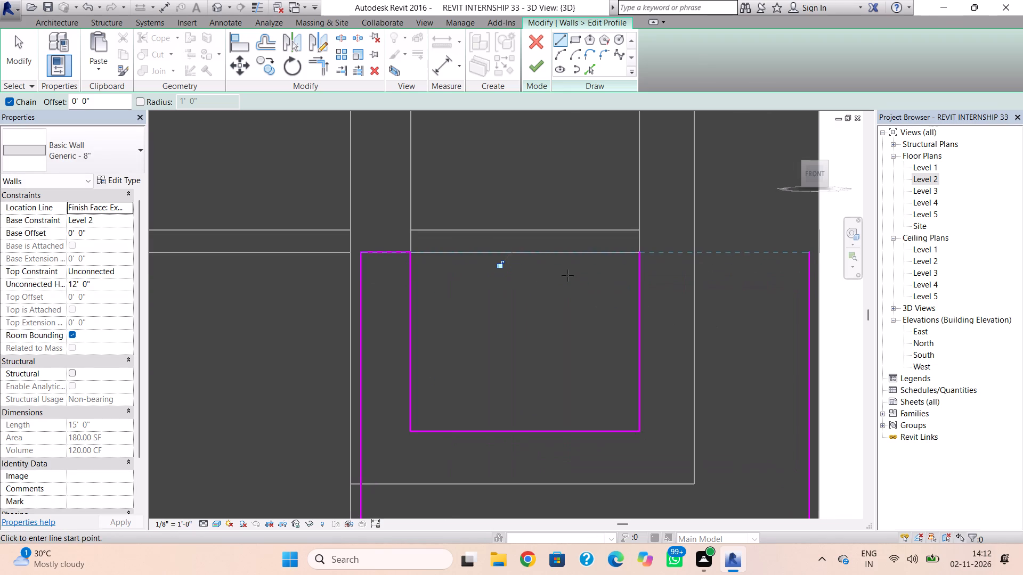
pyautogui.click(639, 255)
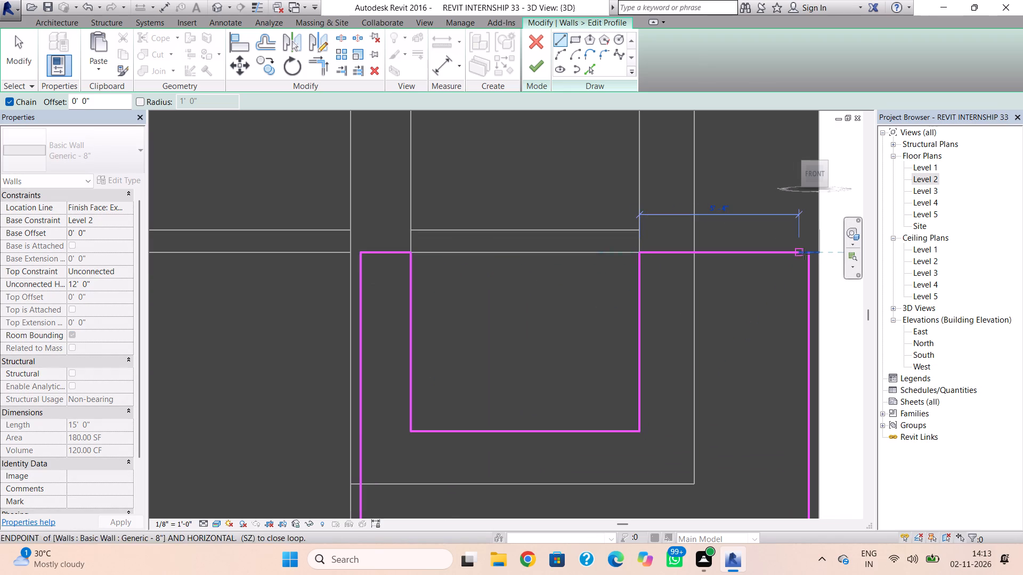
pyautogui.click(808, 253)
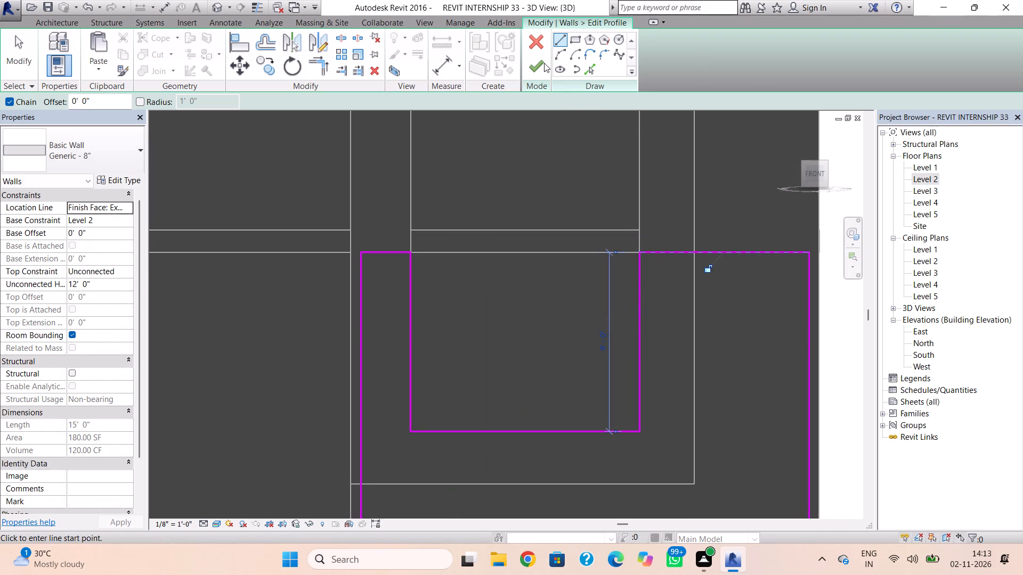
pyautogui.click(545, 63)
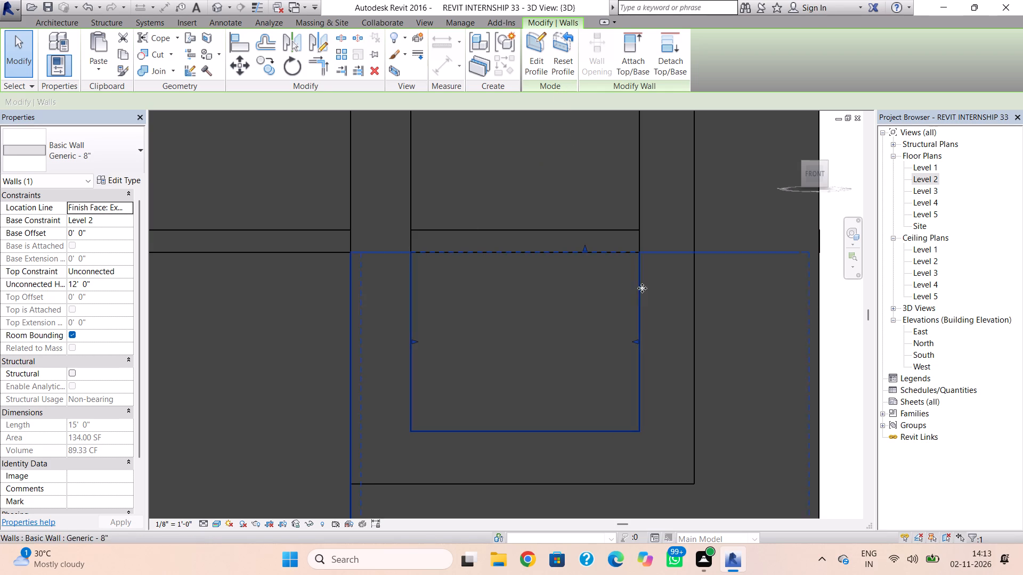
pyautogui.click(595, 310)
# Edit the profile of the Level 4 wall behind the frame, drawing a full-height rectangle 7' 8" wide along the frame opening's edges.
pyautogui.scroll(-3, 646, 307)
pyautogui.moveTo(647, 315); pyautogui.dragTo(645, 514, button='middle')
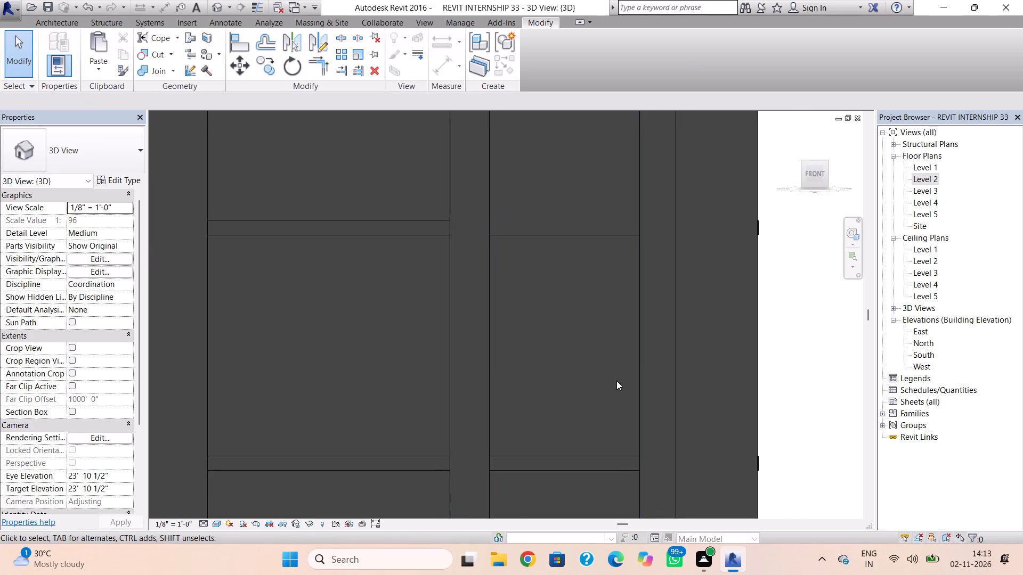
pyautogui.scroll(-2, 615, 341)
pyautogui.moveTo(615, 344); pyautogui.dragTo(600, 421, button='middle')
pyautogui.click(578, 336)
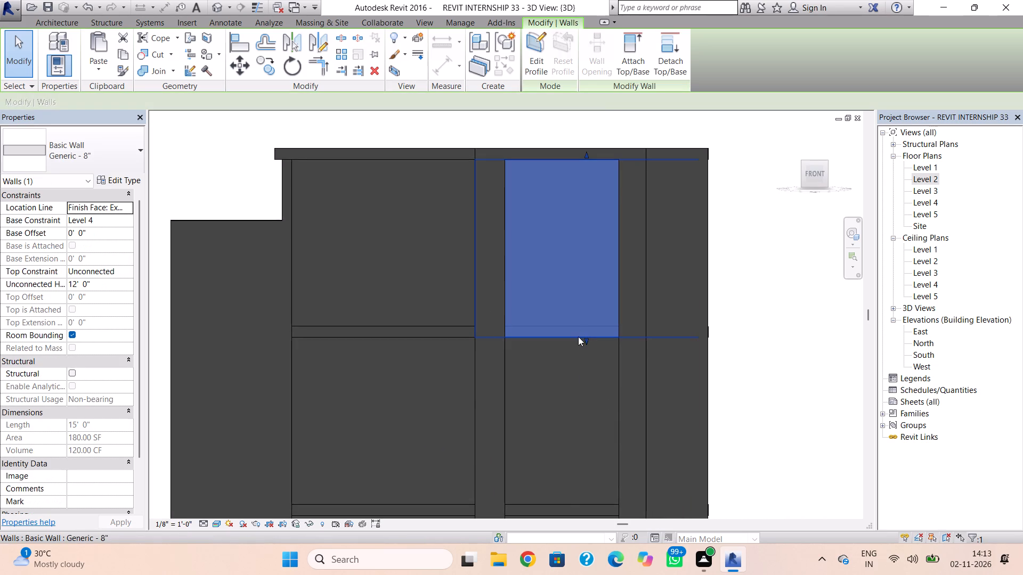
pyautogui.click(535, 40)
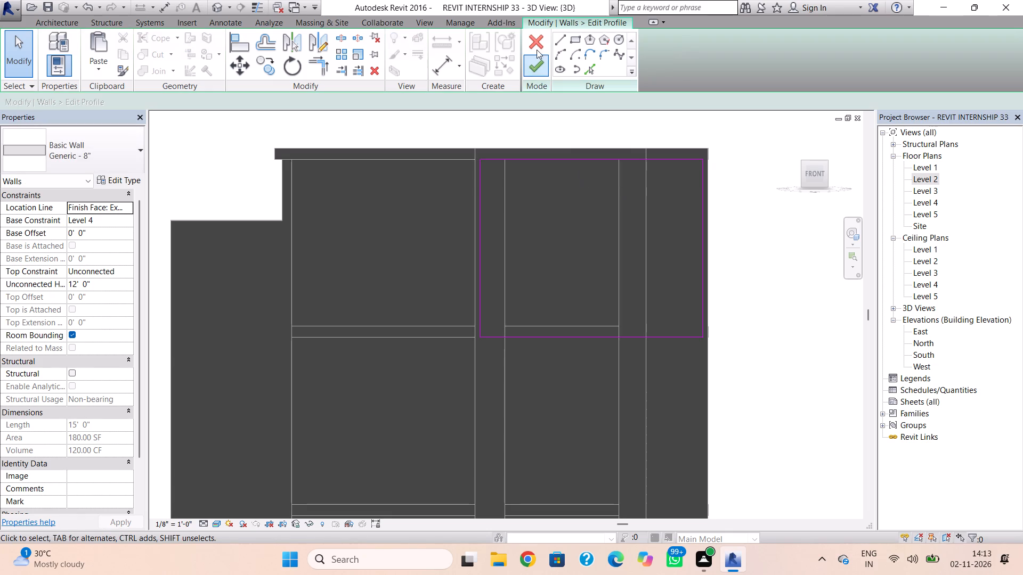
pyautogui.click(575, 41)
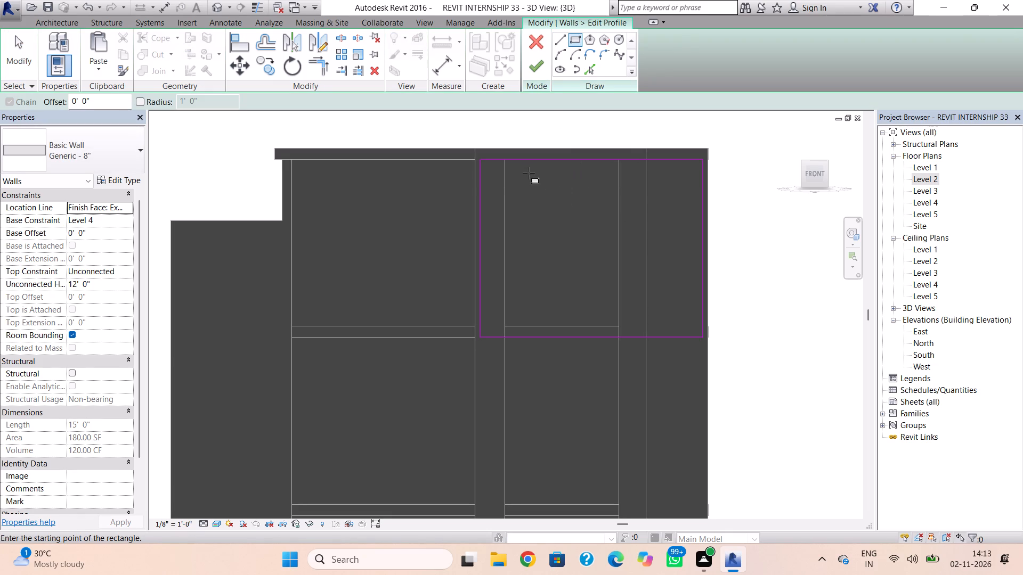
pyautogui.scroll(4, 527, 171)
pyautogui.click(492, 153)
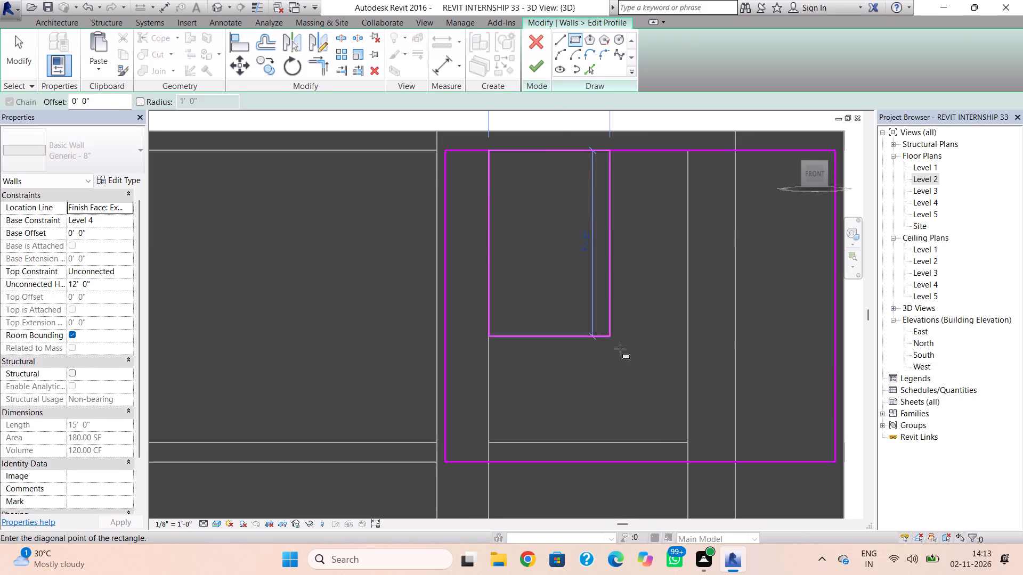
pyautogui.click(687, 464)
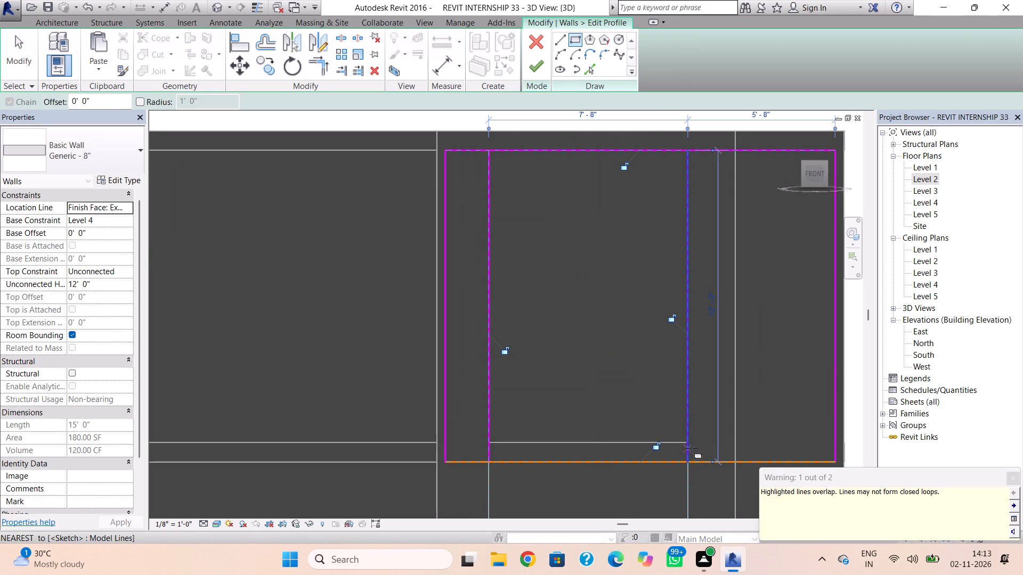
pyautogui.press('Escape')
pyautogui.press('Escape')
# Delete the overlapping bottom lines and overlapping top lines of the Level 4 wall's profile sketch.
pyautogui.click(696, 461)
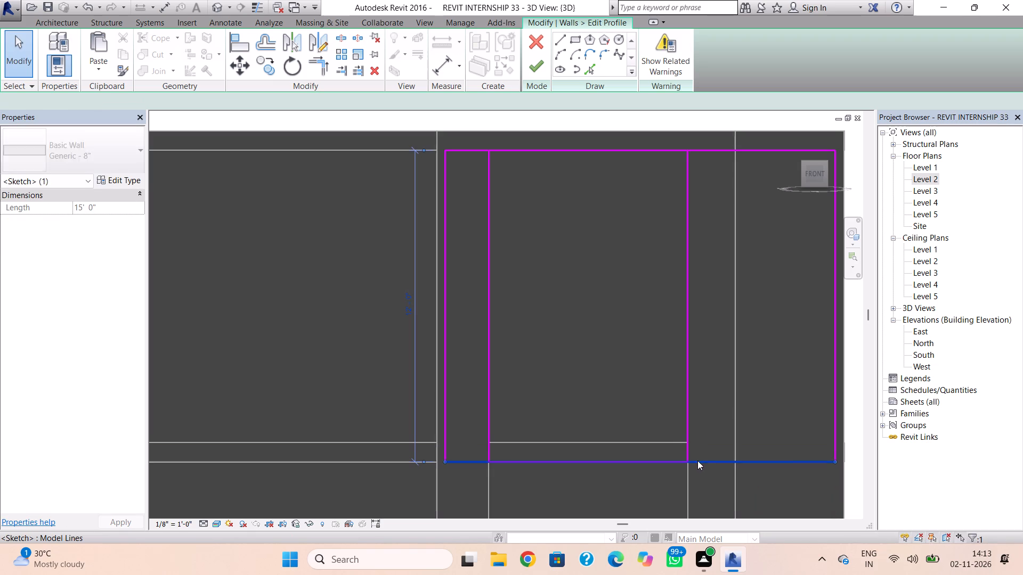
pyautogui.press('Delete')
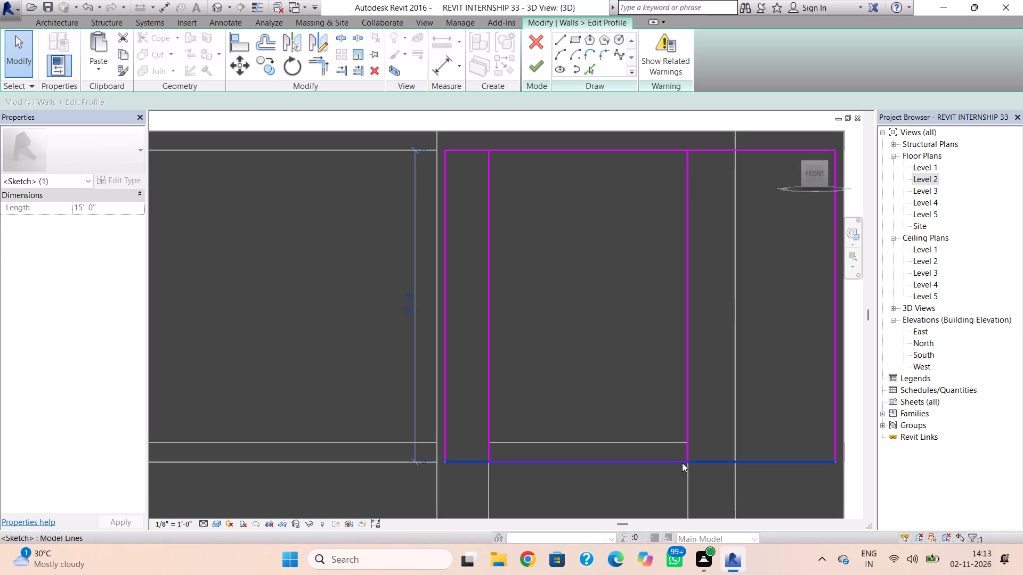
pyautogui.click(647, 465)
pyautogui.press('Delete')
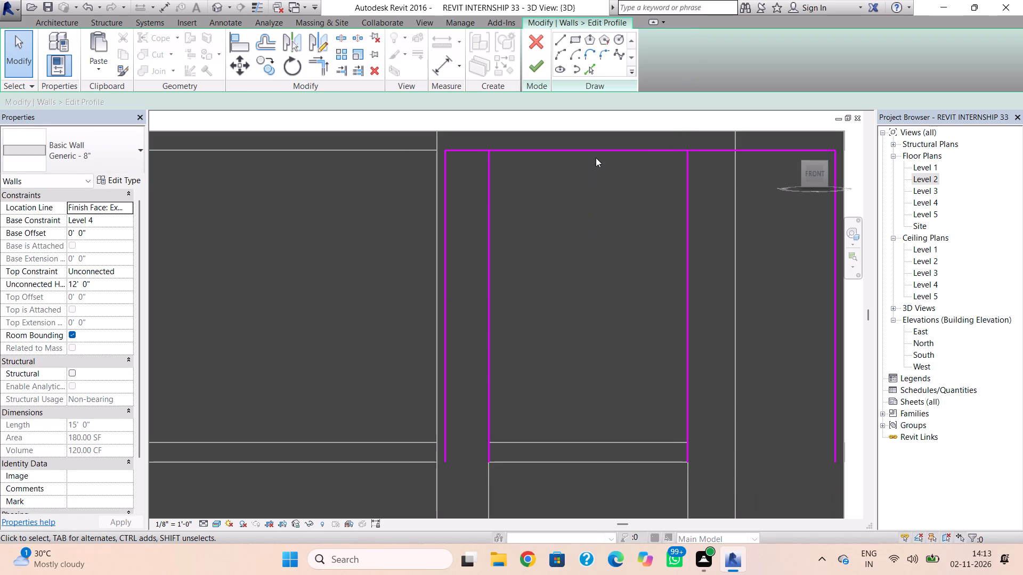
pyautogui.click(599, 151)
pyautogui.press('Delete')
pyautogui.click(659, 150)
pyautogui.press('Delete')
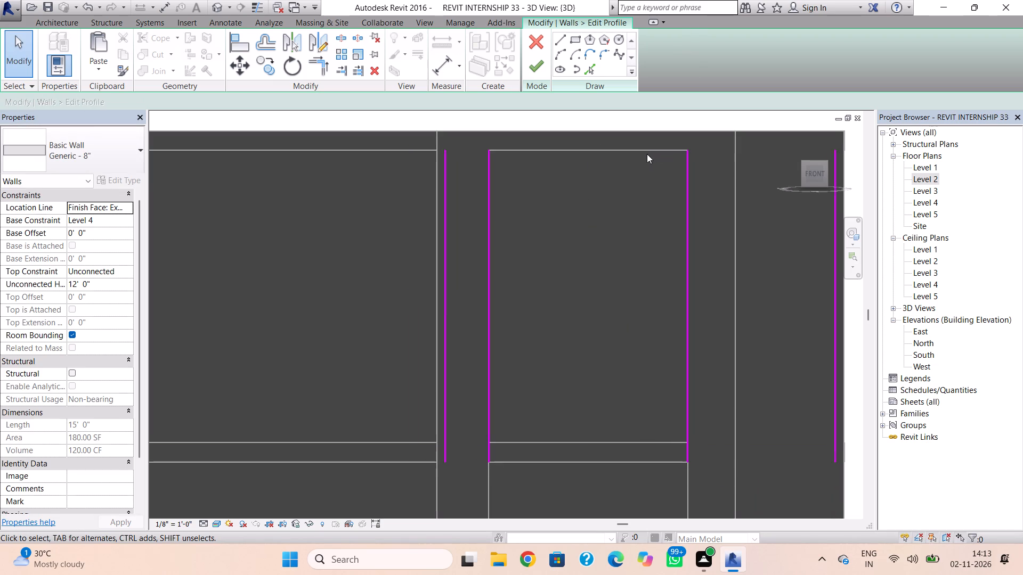
# Draw the top lines of the west and east strips beside the opening in the Level 4 wall profile.
pyautogui.click(563, 39)
pyautogui.scroll(2, 476, 157)
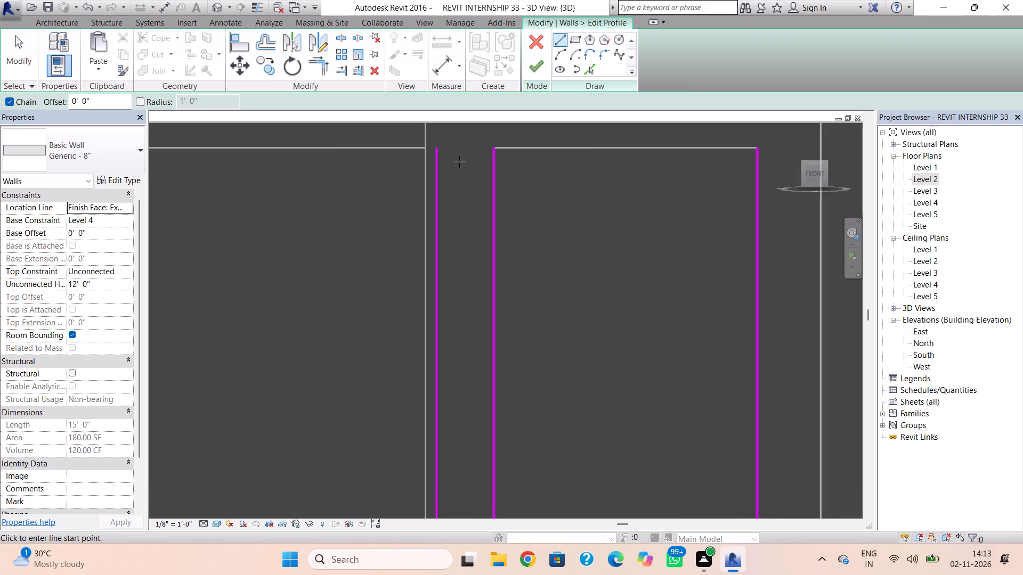
pyautogui.click(441, 152)
pyautogui.click(497, 151)
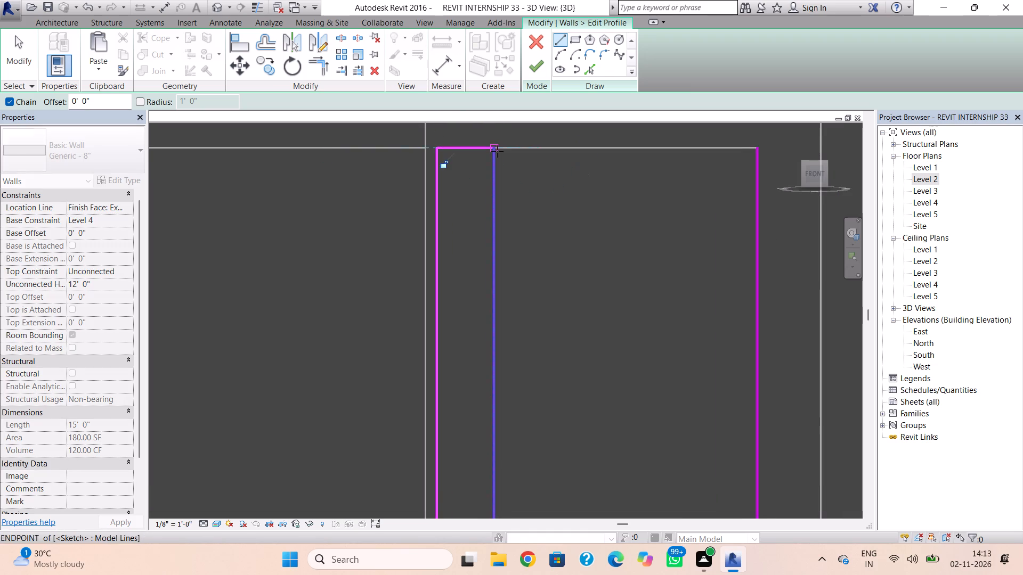
pyautogui.click(754, 144)
pyautogui.scroll(-1, 763, 145)
pyautogui.moveTo(764, 149); pyautogui.dragTo(732, 169, button='middle')
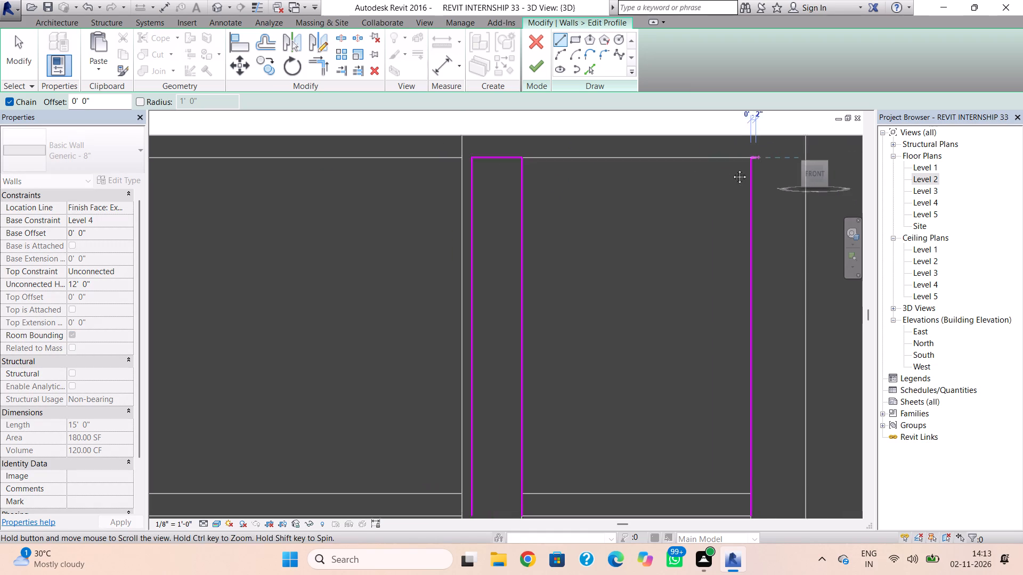
pyautogui.moveTo(732, 169); pyautogui.dragTo(610, 180, button='middle')
pyautogui.click(776, 179)
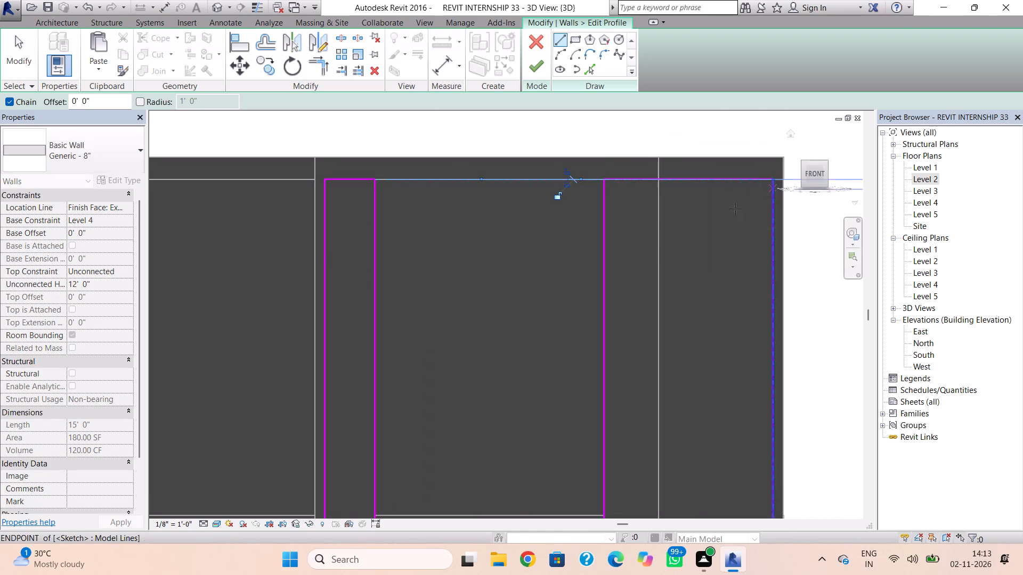
# Draw the bottom lines closing the west and east strips of the Level 4 wall profile, and finish the profile.
pyautogui.scroll(-1, 637, 327)
pyautogui.moveTo(637, 327); pyautogui.dragTo(638, 168, button='middle')
pyautogui.scroll(2, 371, 342)
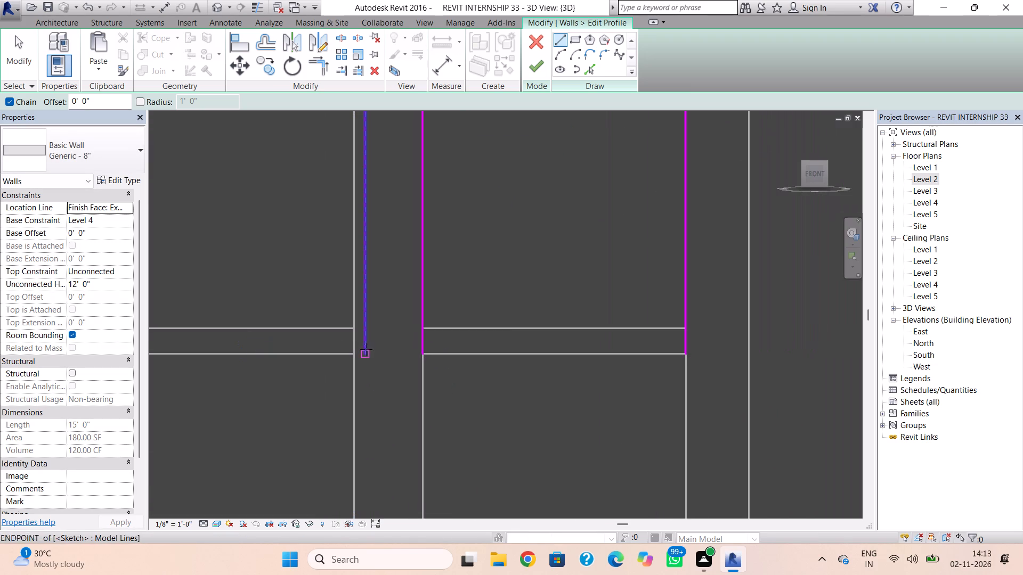
pyautogui.click(366, 349)
pyautogui.click(426, 351)
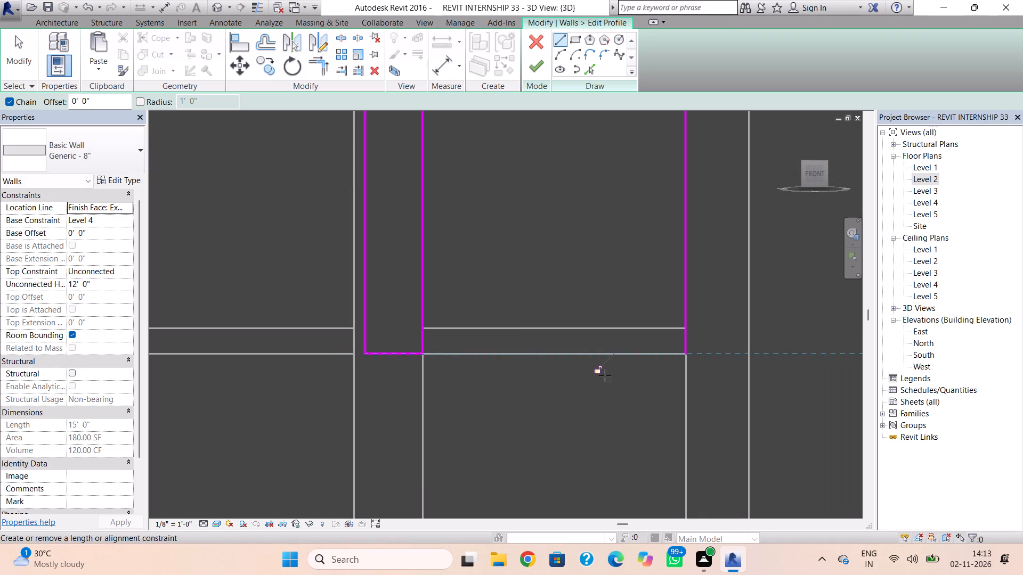
pyautogui.click(686, 354)
pyautogui.scroll(-1, 727, 356)
pyautogui.moveTo(724, 357); pyautogui.dragTo(537, 346, button='middle')
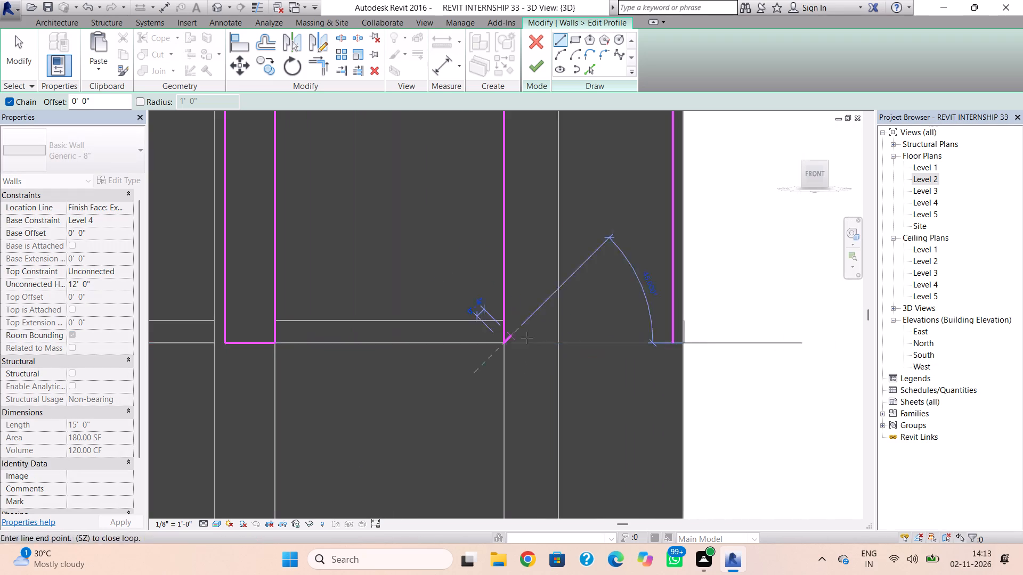
pyautogui.click(678, 341)
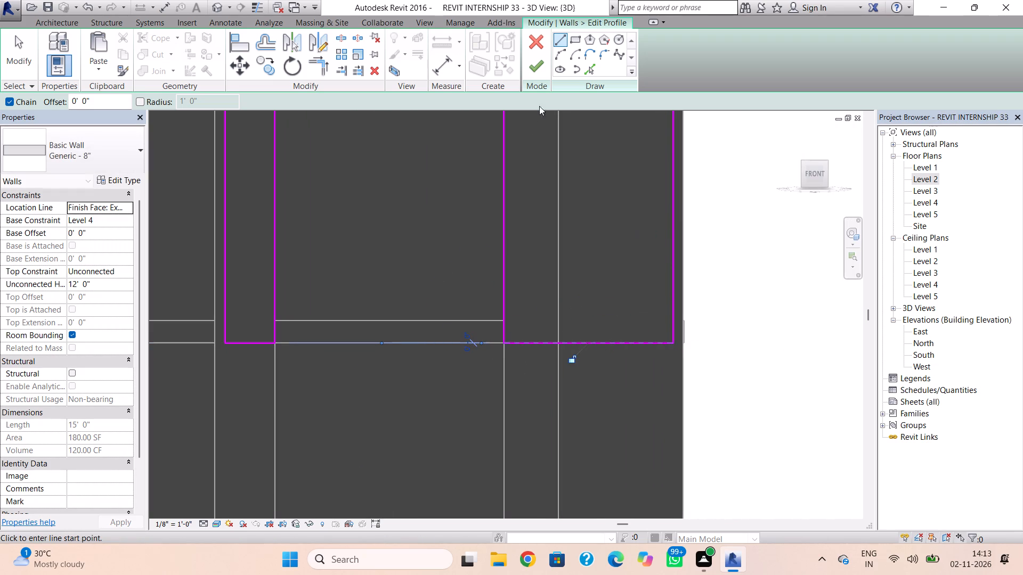
pyautogui.click(541, 67)
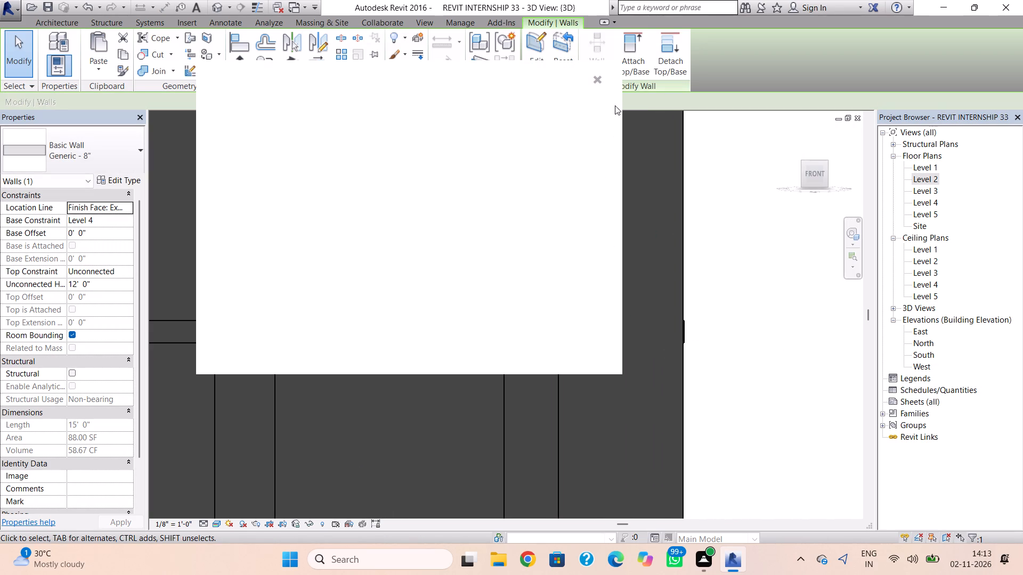
pyautogui.click(595, 75)
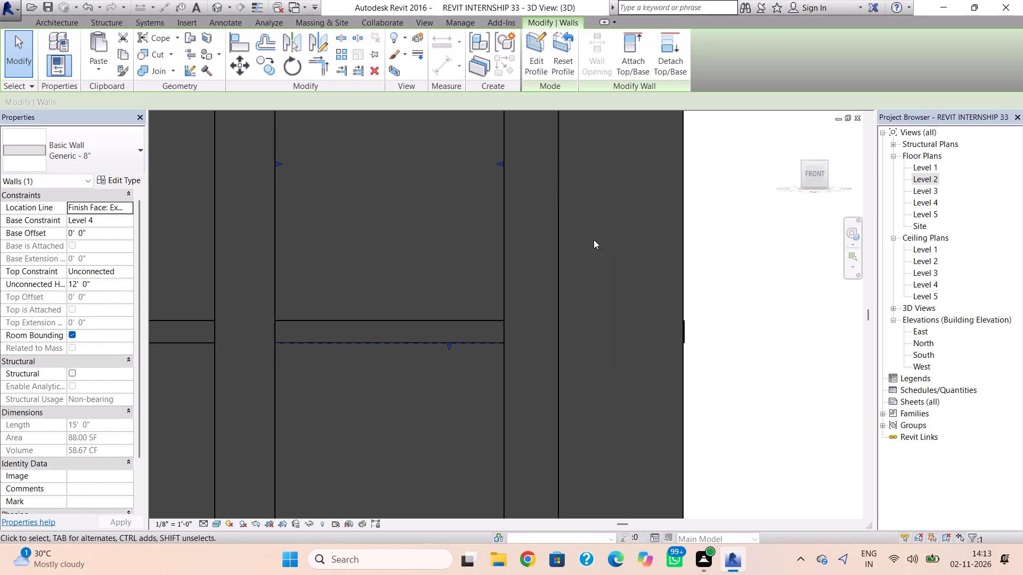
# Choose the Curtain Wall 1 type for new walls and start a wall in the Level 2 floor plan at the east front frame.
pyautogui.keyDown('shift'); pyautogui.moveTo(594, 240); pyautogui.dragTo(676, 340, button='right'); pyautogui.keyUp('shift')
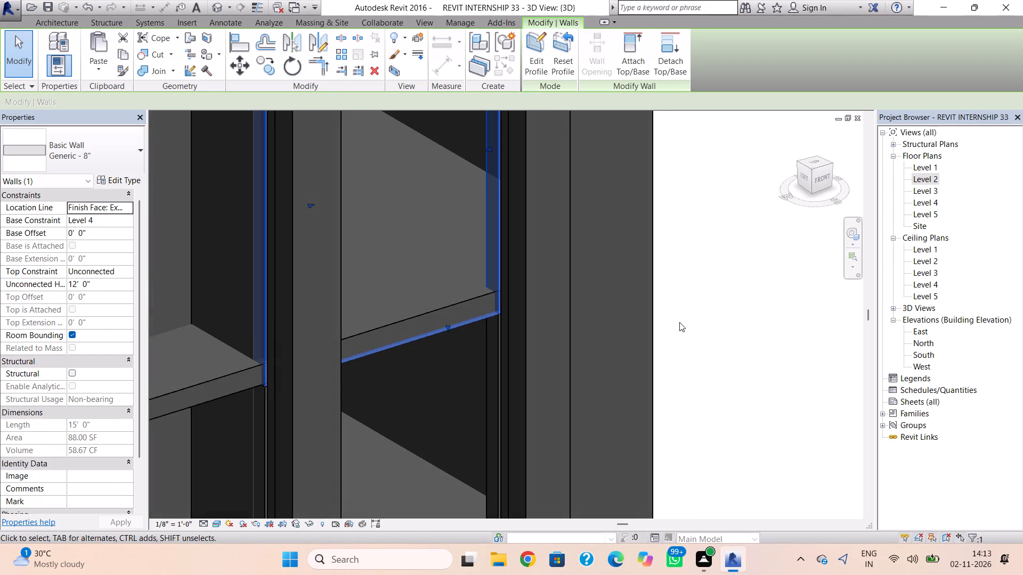
pyautogui.click(679, 322)
pyautogui.scroll(-2, 641, 308)
pyautogui.moveTo(636, 294); pyautogui.dragTo(644, 178, button='middle')
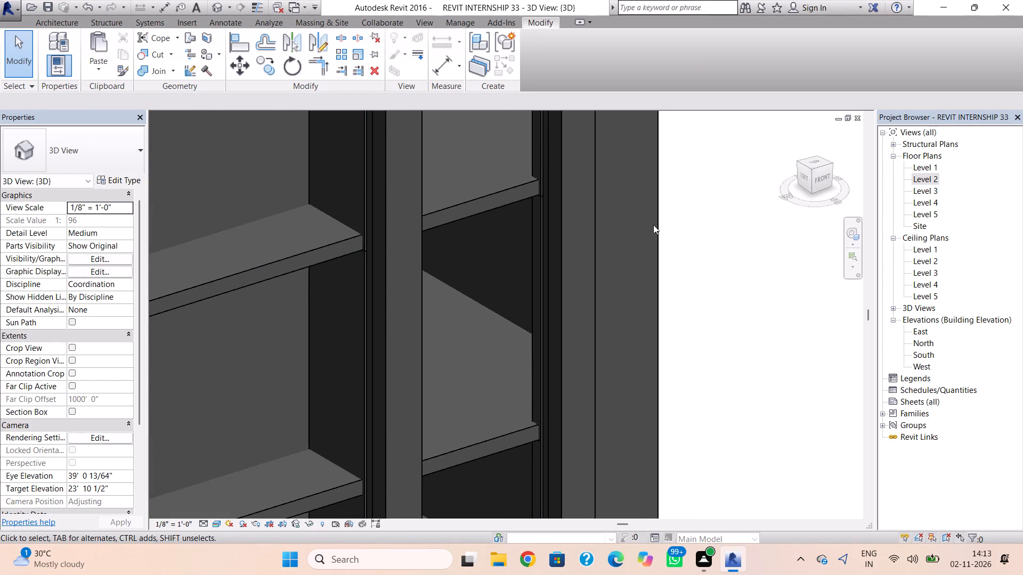
pyautogui.click(46, 23)
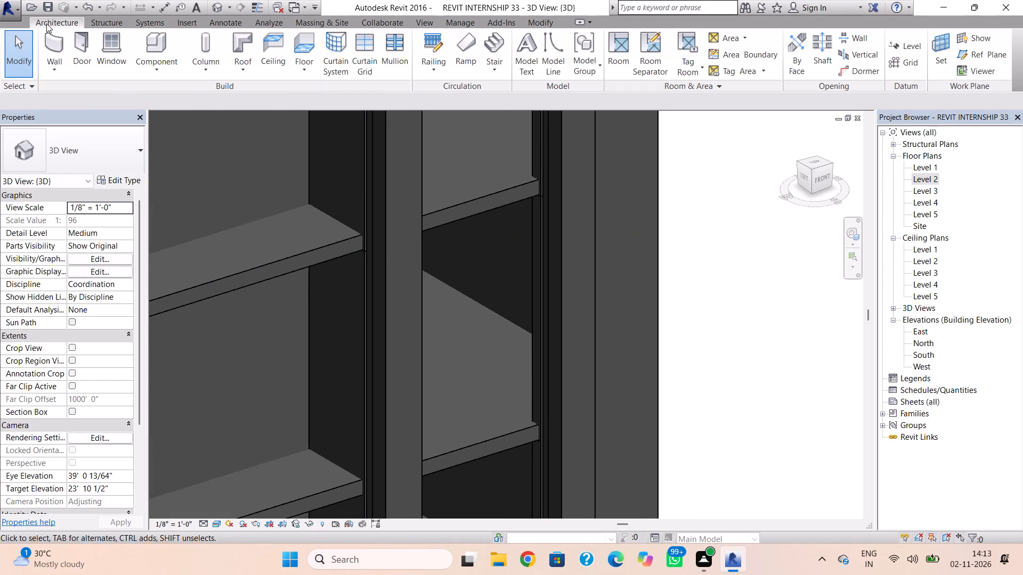
pyautogui.click(43, 34)
pyautogui.click(94, 147)
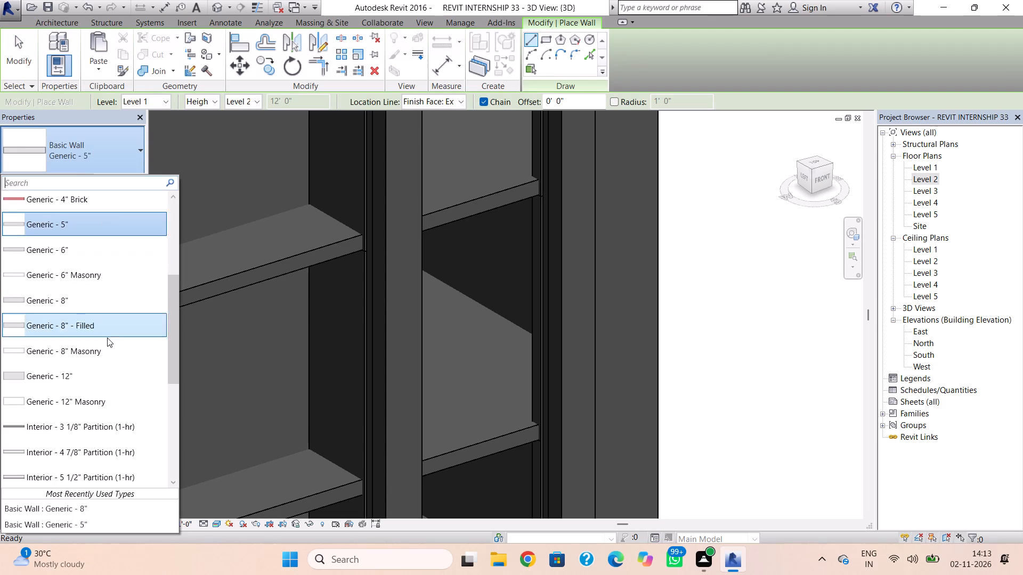
pyautogui.scroll(-8, 114, 371)
pyautogui.click(124, 385)
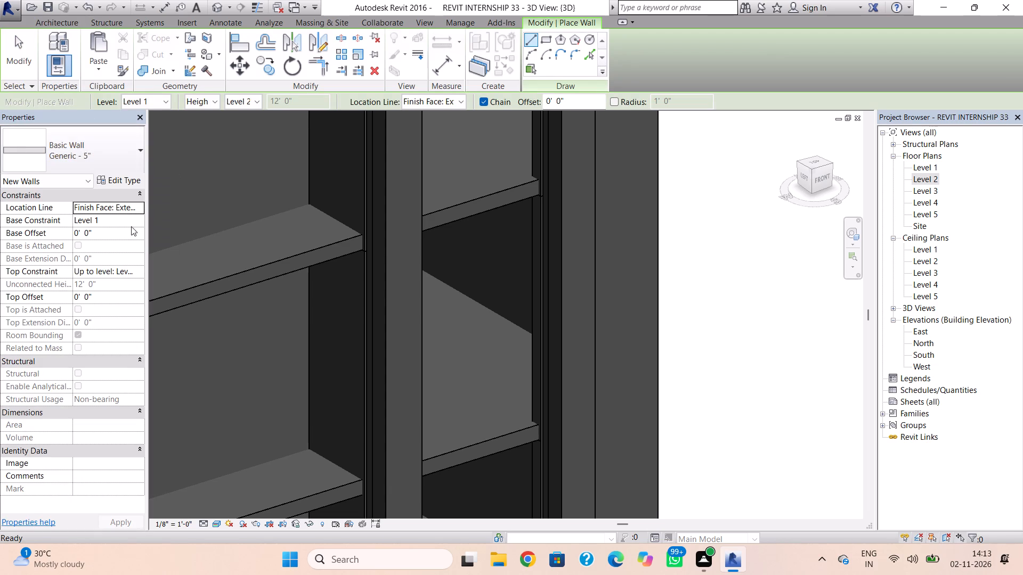
pyautogui.click(126, 147)
pyautogui.scroll(-5, 78, 388)
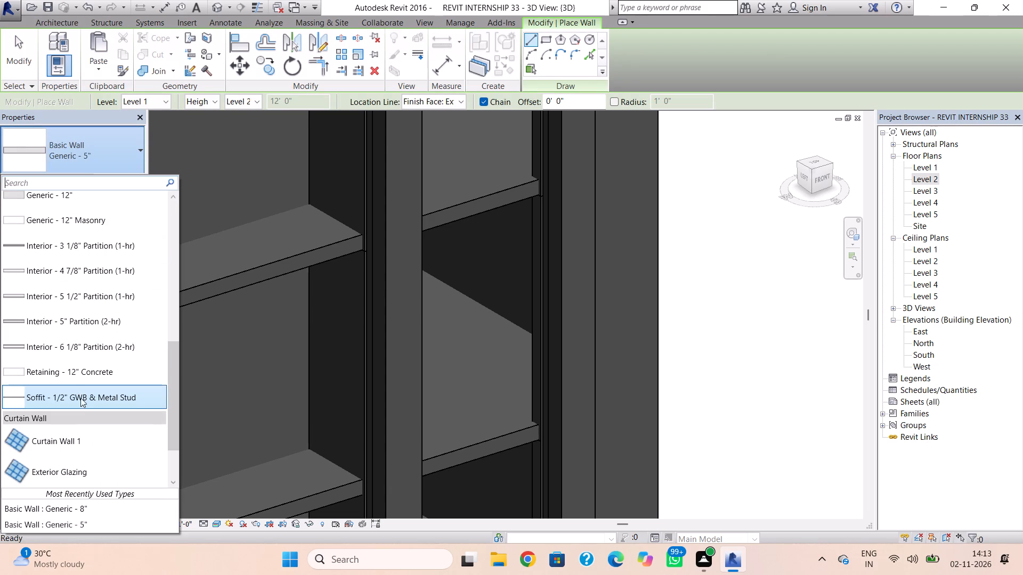
pyautogui.click(84, 439)
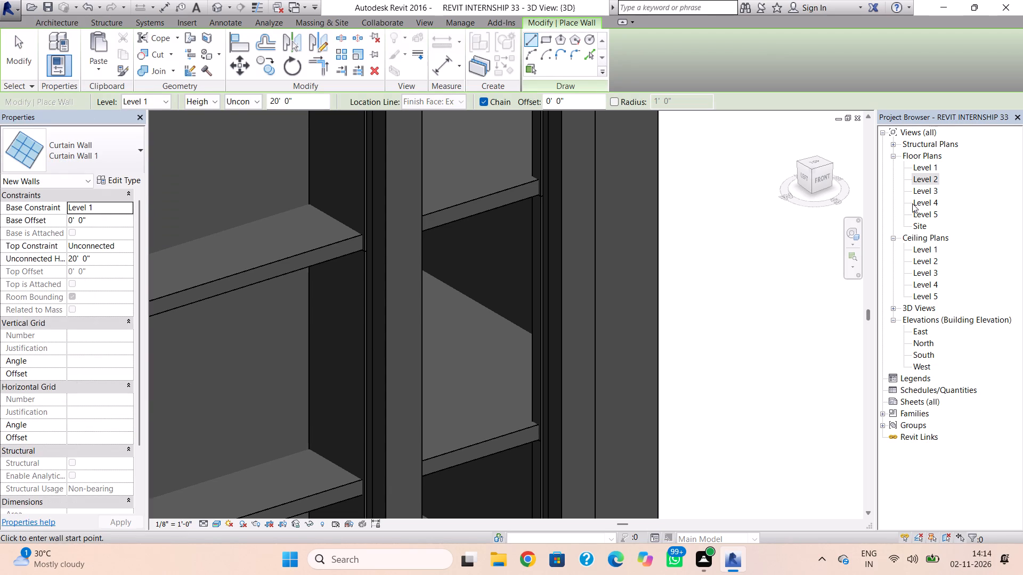
pyautogui.doubleClick(931, 176)
pyautogui.scroll(-4, 681, 351)
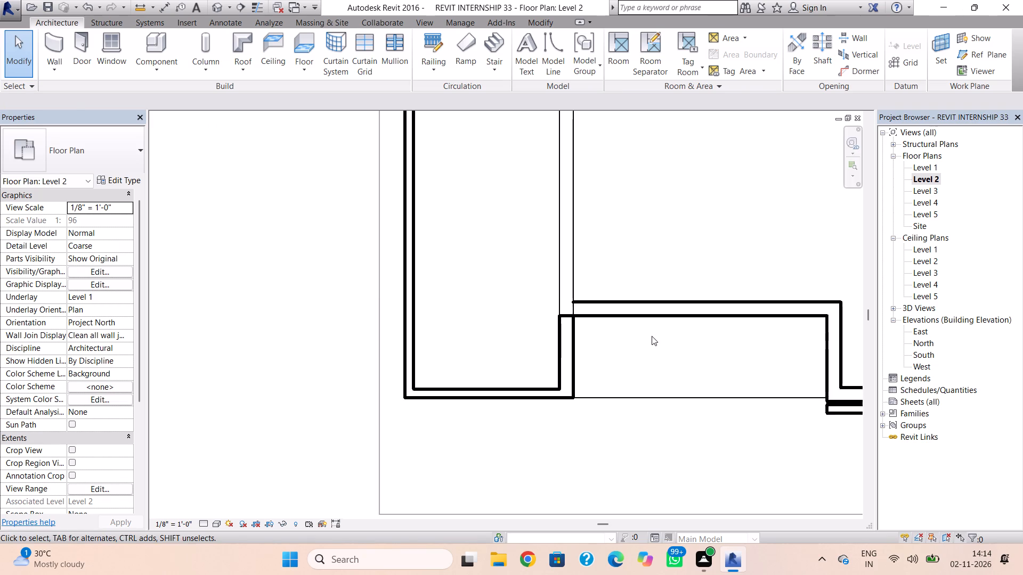
pyautogui.scroll(-1, 651, 333)
pyautogui.moveTo(651, 332); pyautogui.dragTo(288, 264, button='middle')
pyautogui.scroll(2, 533, 321)
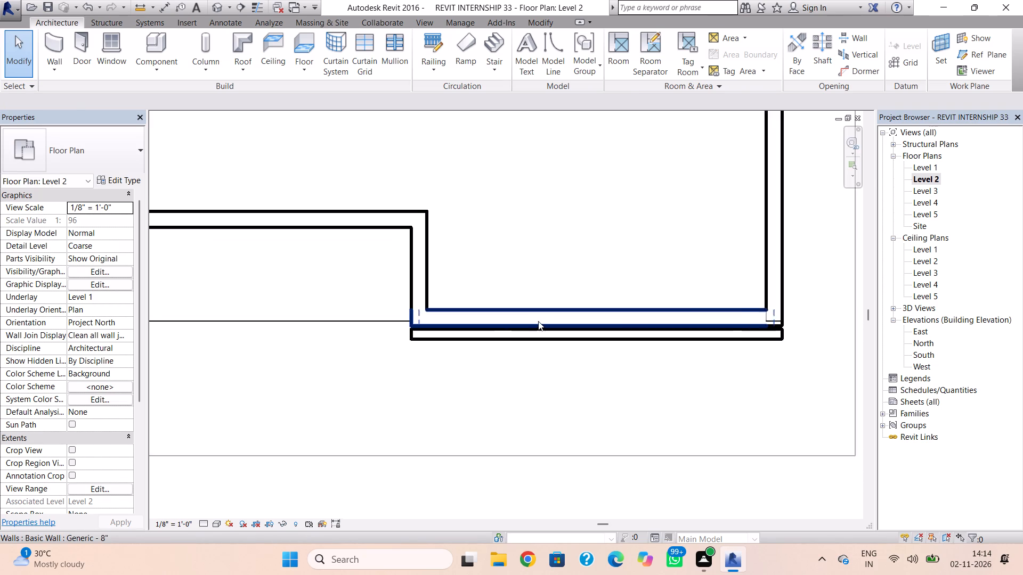
pyautogui.scroll(1, 538, 321)
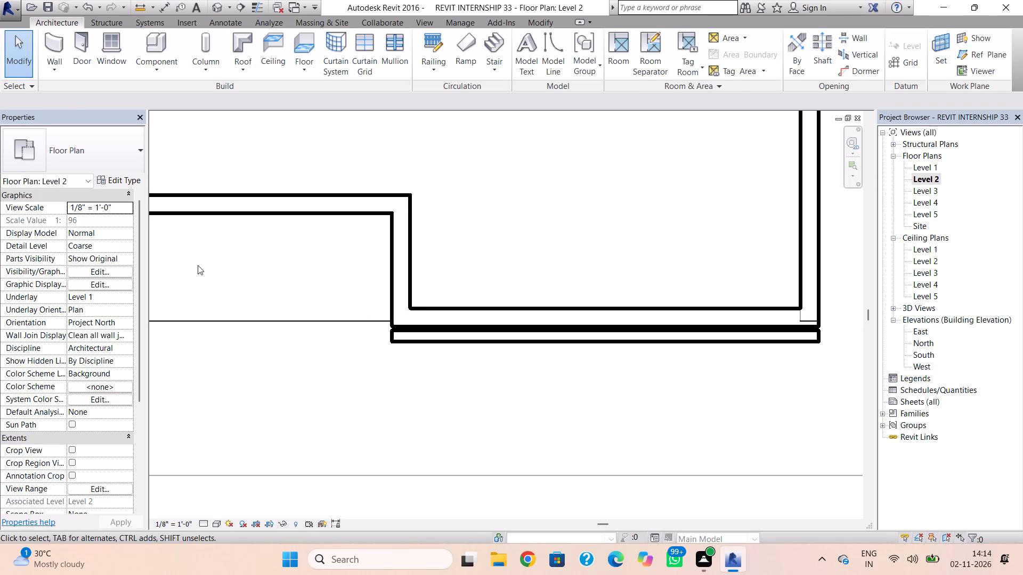
pyautogui.click(55, 47)
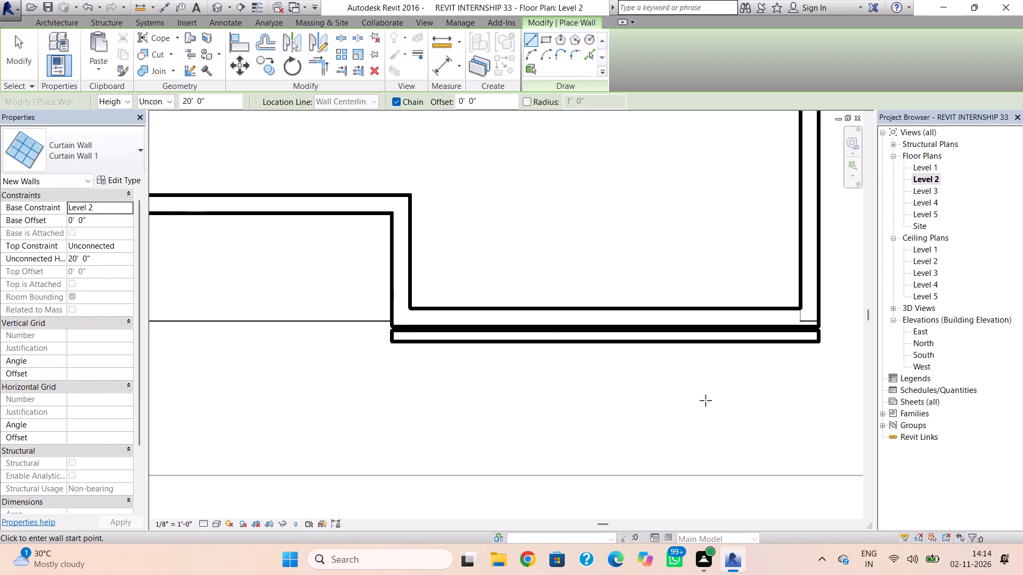
pyautogui.scroll(3, 561, 336)
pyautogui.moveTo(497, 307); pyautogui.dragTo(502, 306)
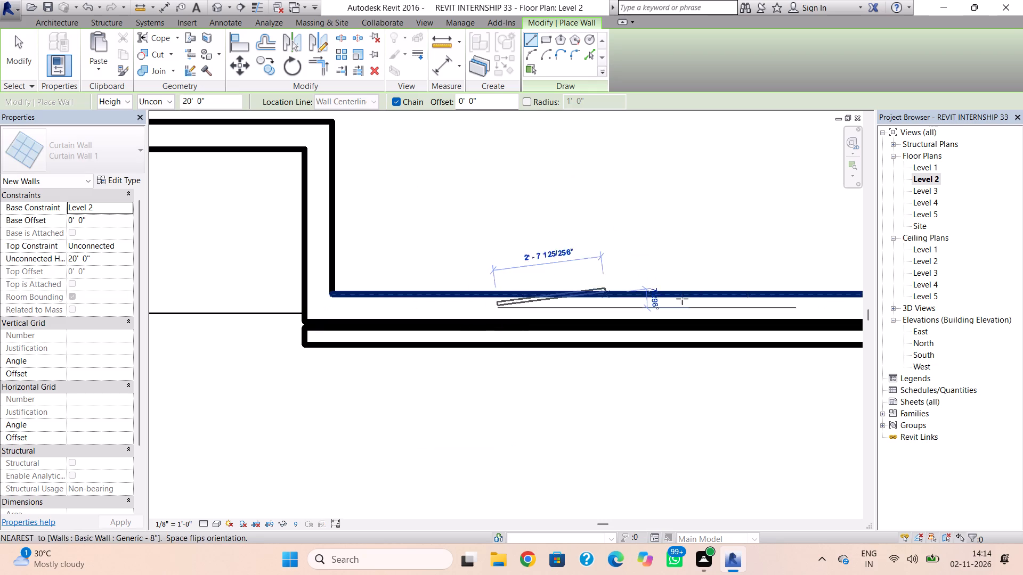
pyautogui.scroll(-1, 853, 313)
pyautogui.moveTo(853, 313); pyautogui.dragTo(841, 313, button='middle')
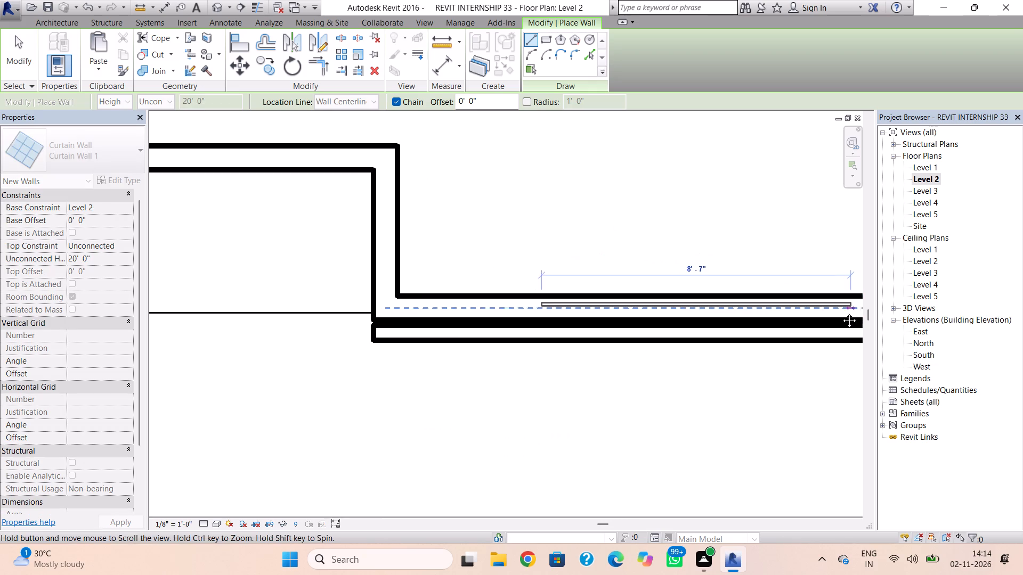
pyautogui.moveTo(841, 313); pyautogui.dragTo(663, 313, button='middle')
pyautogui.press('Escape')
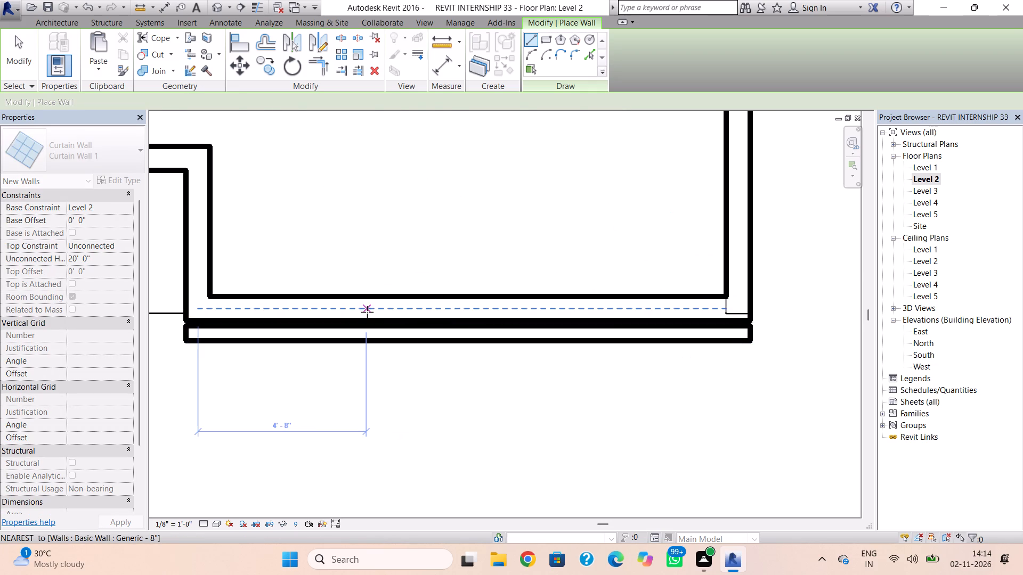
# Draw a curtain wall about 7' 10" long within the thickness of the Level 2 wall behind the east front frame.
pyautogui.click(366, 315)
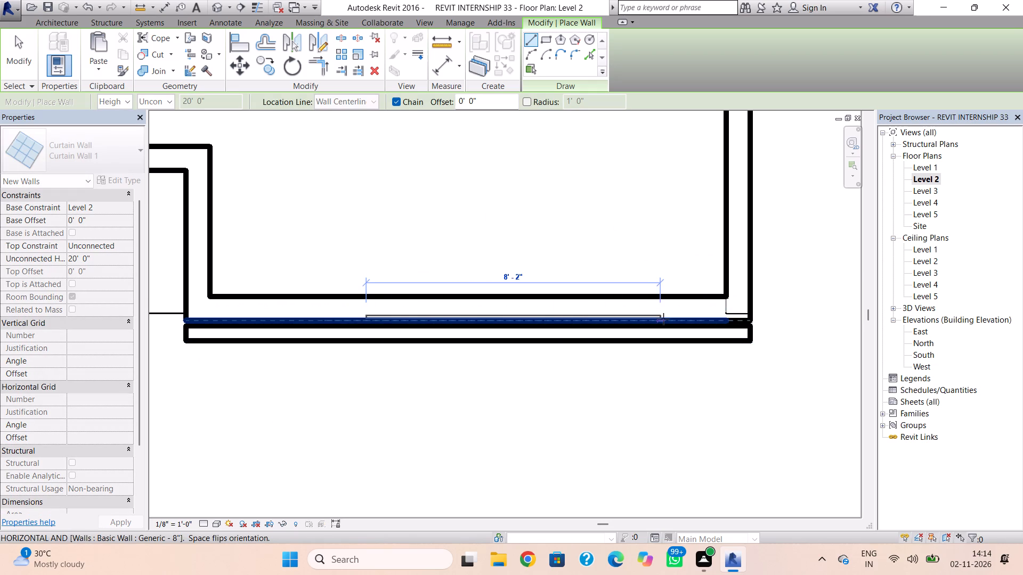
pyautogui.click(649, 316)
pyautogui.press('Escape')
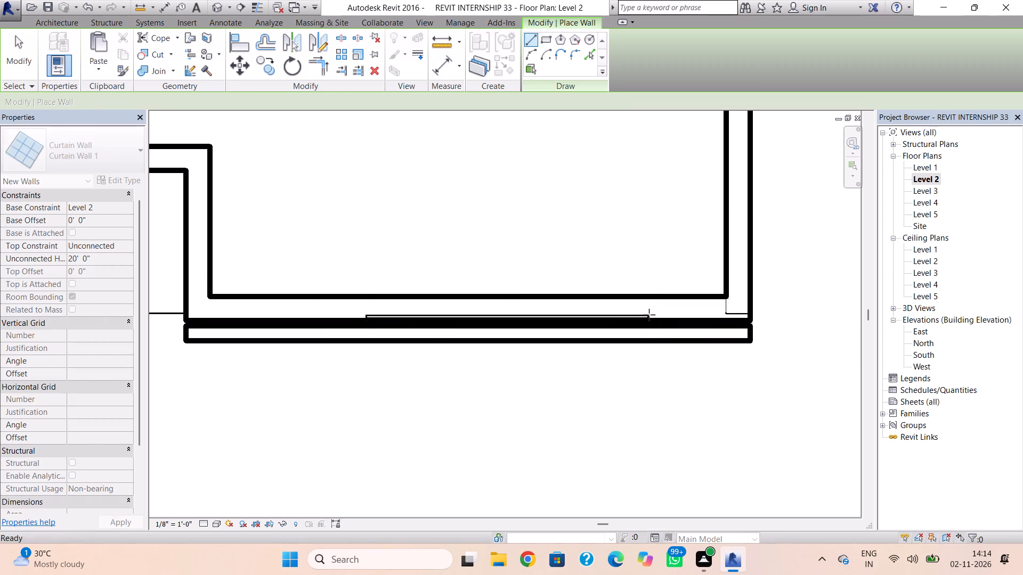
# Raise the curtain wall's base to a 6' 0" offset at the opening's sill and shift it west to the frame opening's west edge.
pyautogui.click(212, 7)
pyautogui.scroll(-2, 513, 302)
pyautogui.moveTo(507, 298); pyautogui.dragTo(481, 151, button='middle')
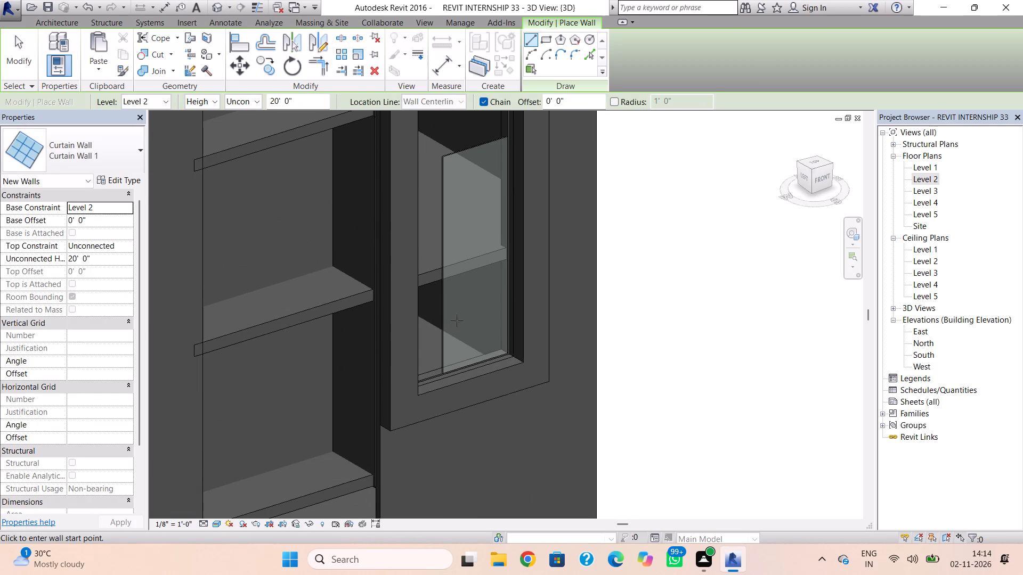
pyautogui.keyDown('shift'); pyautogui.moveTo(494, 334); pyautogui.dragTo(442, 380, button='right'); pyautogui.keyUp('shift')
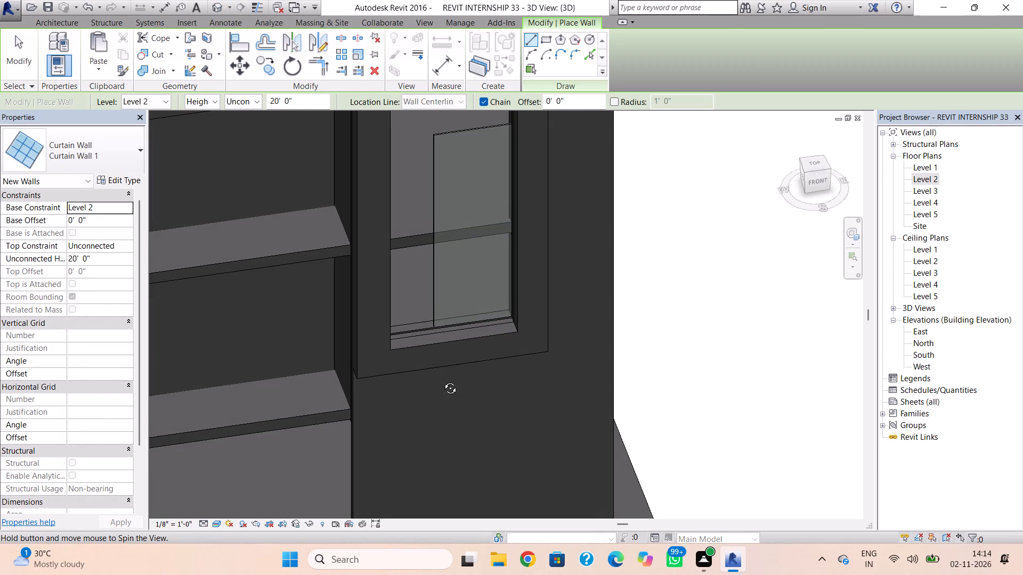
pyautogui.keyDown('shift'); pyautogui.moveTo(442, 380); pyautogui.dragTo(442, 379, button='right'); pyautogui.keyUp('shift')
pyautogui.scroll(3, 444, 327)
pyautogui.press('Escape')
pyautogui.click(429, 318)
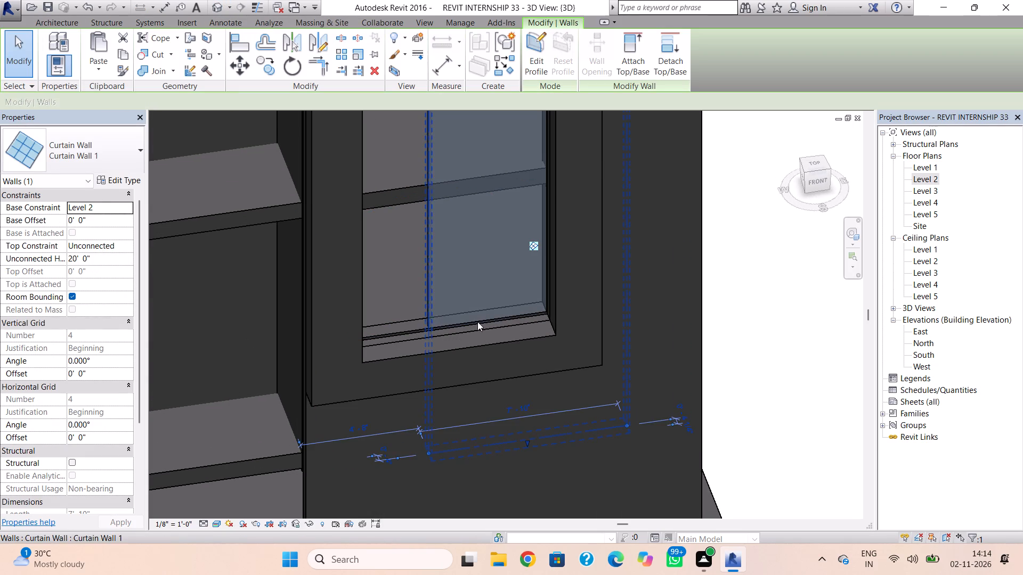
pyautogui.moveTo(526, 446); pyautogui.dragTo(519, 315)
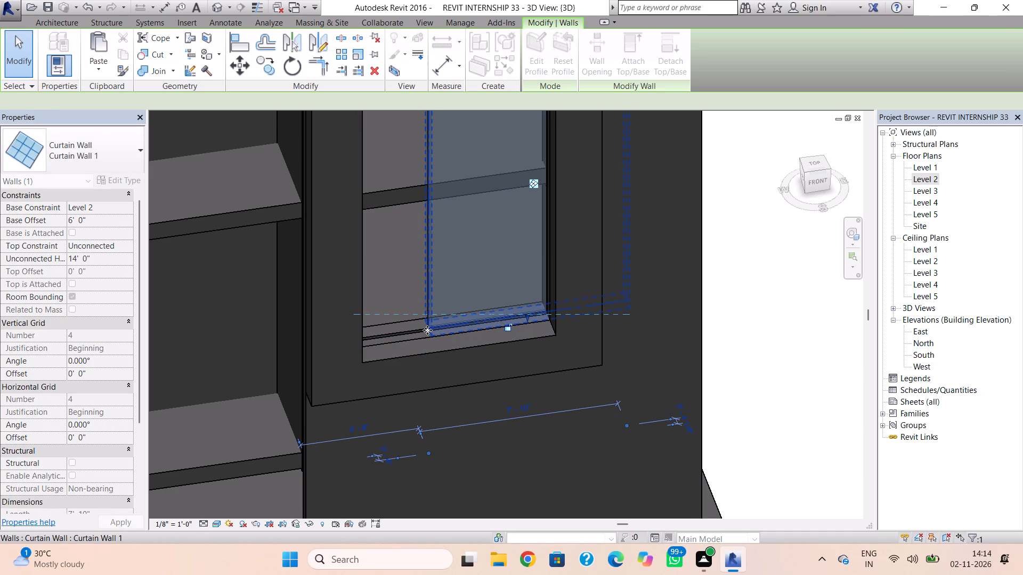
pyautogui.moveTo(431, 329); pyautogui.dragTo(366, 338)
pyautogui.click(861, 333)
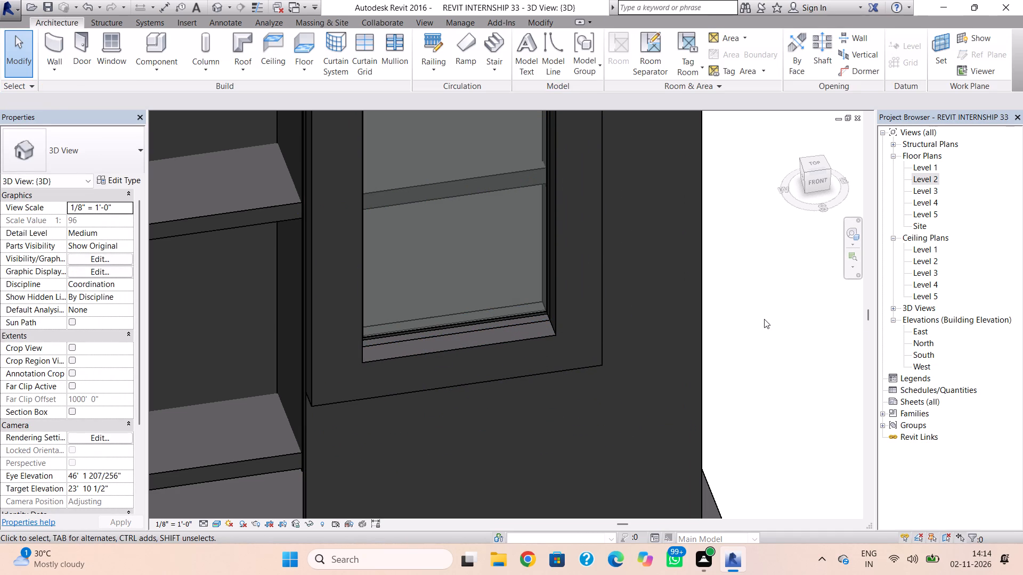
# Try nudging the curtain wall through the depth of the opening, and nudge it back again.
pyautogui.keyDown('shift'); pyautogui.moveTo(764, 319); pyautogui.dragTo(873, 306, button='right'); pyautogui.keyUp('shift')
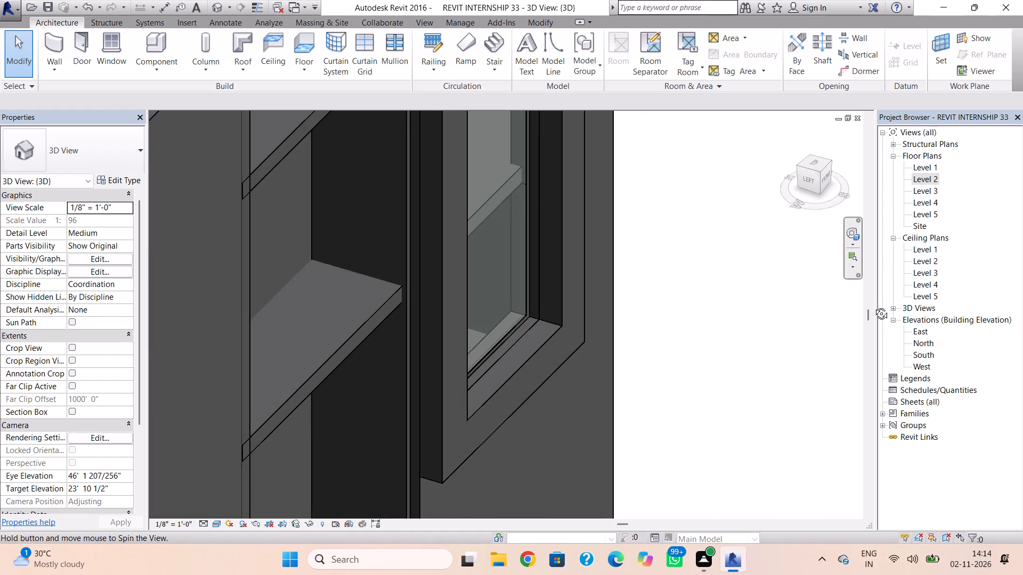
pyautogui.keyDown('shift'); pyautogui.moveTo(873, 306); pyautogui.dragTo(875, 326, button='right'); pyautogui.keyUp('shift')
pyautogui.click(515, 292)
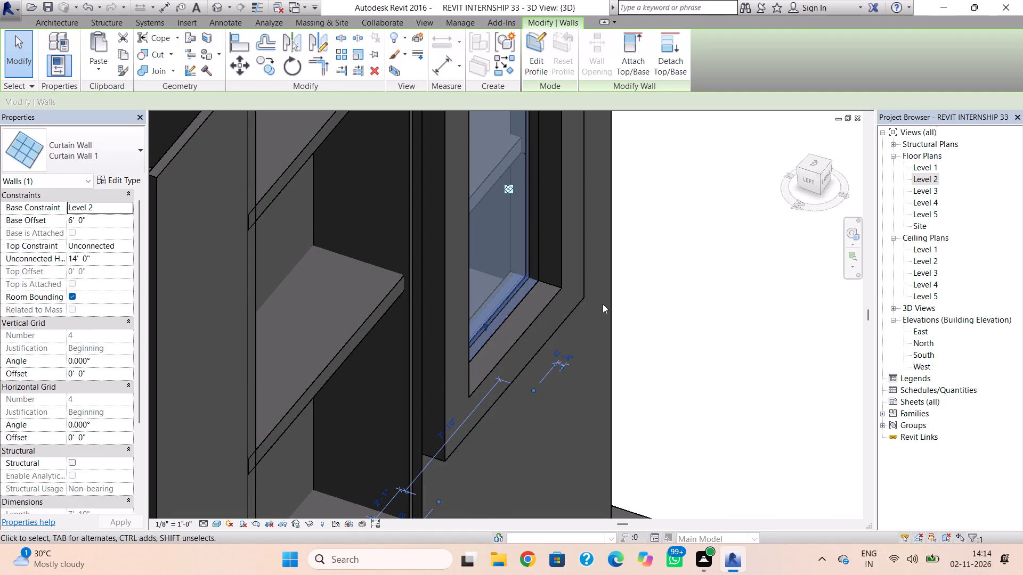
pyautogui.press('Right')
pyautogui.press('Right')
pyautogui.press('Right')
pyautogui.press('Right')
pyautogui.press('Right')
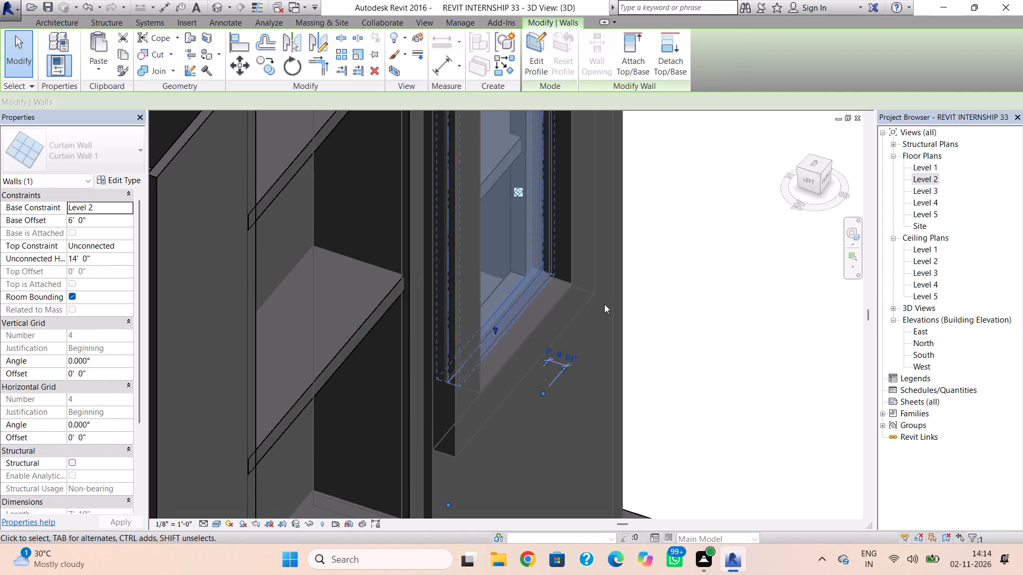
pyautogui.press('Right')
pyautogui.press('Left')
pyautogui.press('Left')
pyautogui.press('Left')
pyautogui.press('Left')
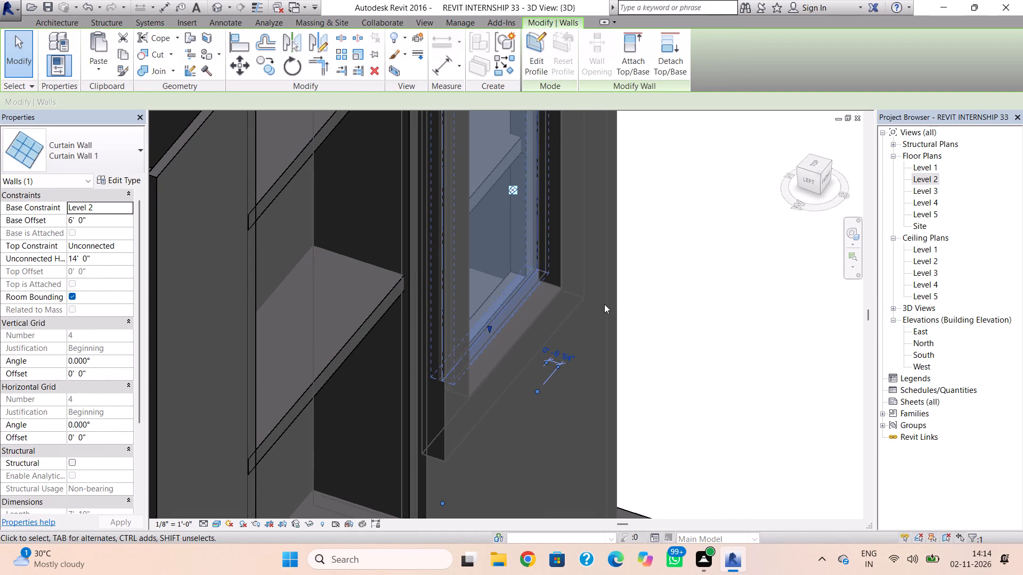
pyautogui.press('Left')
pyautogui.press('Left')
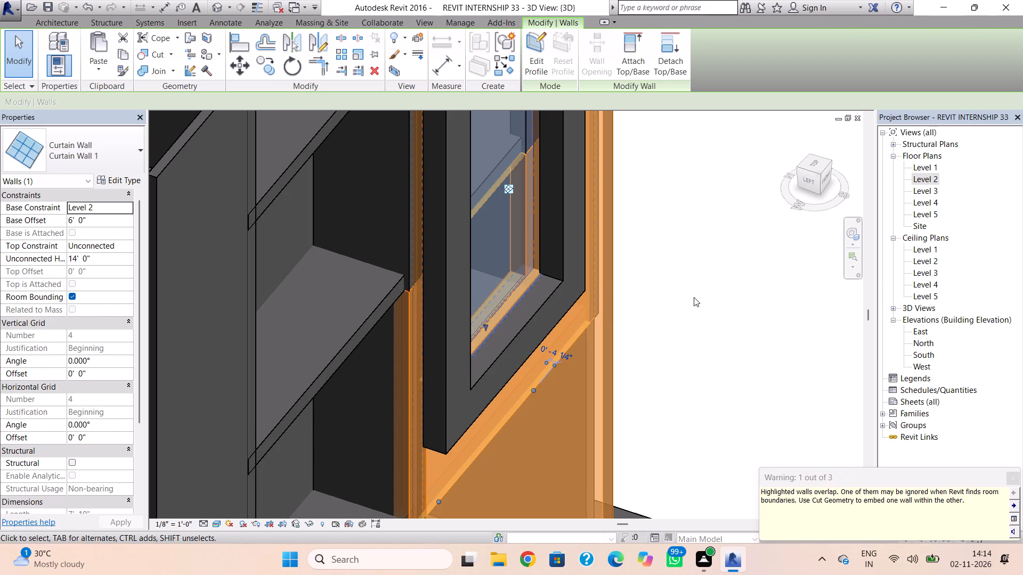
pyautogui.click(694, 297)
# Stretch the top of the curtain wall in the east front frame opening up to an unconnected height of about 19' 8".
pyautogui.keyDown('shift'); pyautogui.moveTo(766, 283); pyautogui.dragTo(587, 130, button='right'); pyautogui.keyUp('shift')
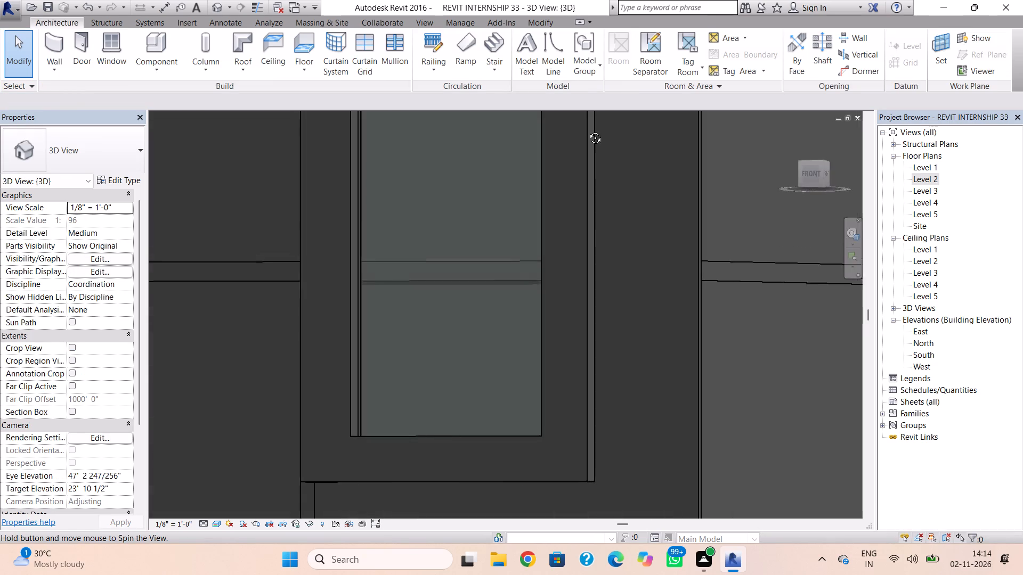
pyautogui.keyDown('shift'); pyautogui.moveTo(587, 130); pyautogui.dragTo(657, 211, button='right'); pyautogui.keyUp('shift')
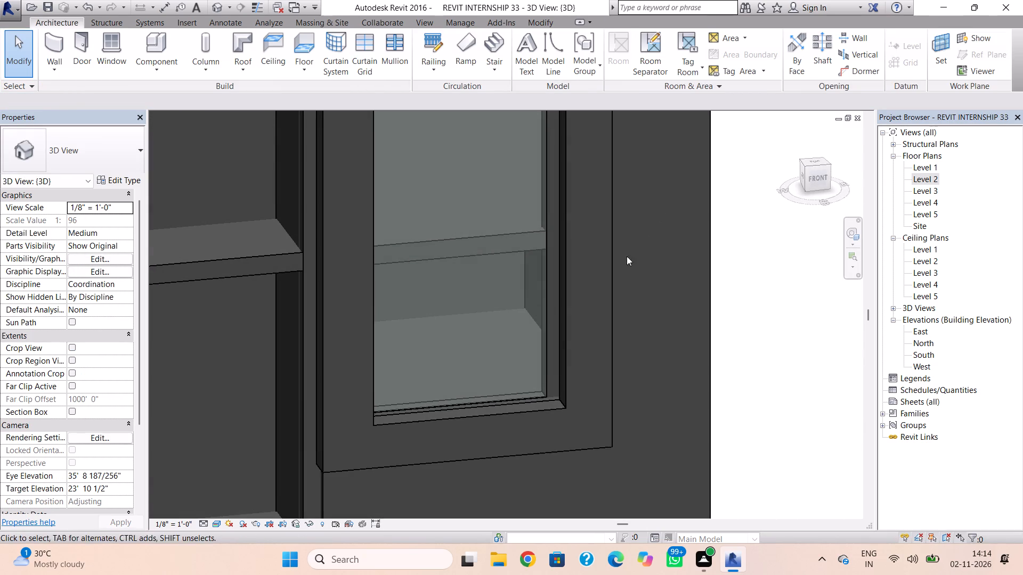
pyautogui.click(547, 352)
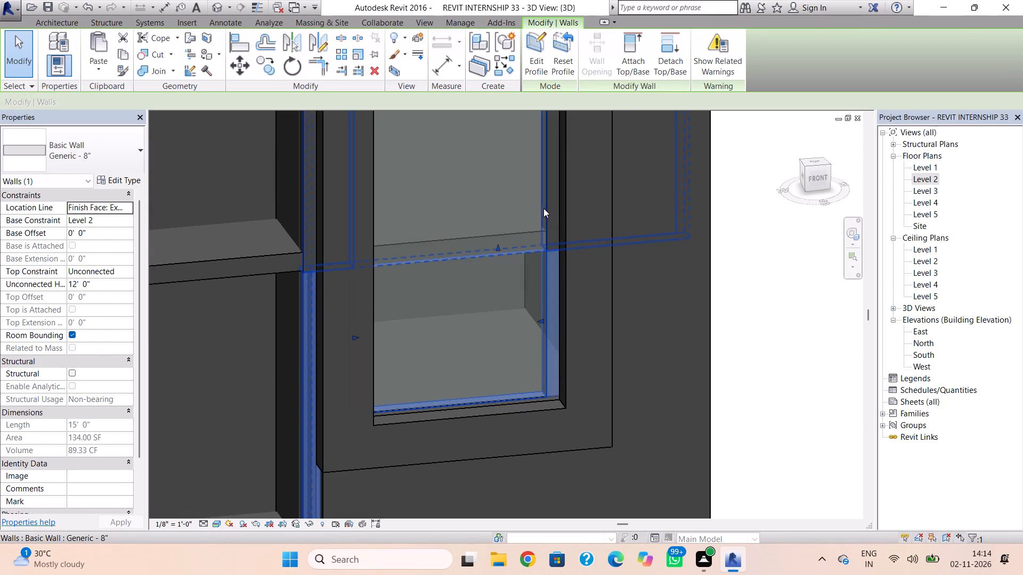
pyautogui.click(535, 210)
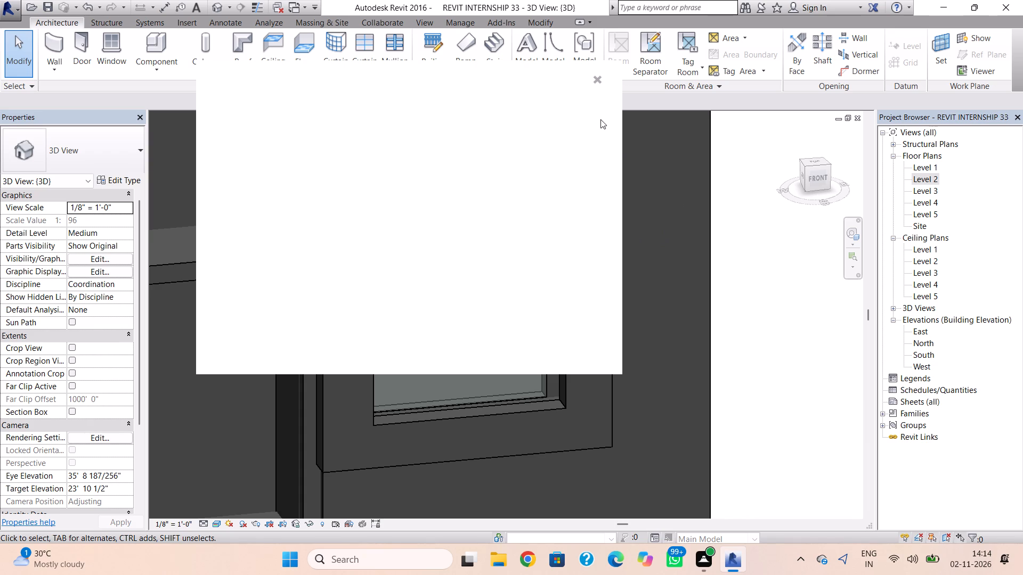
pyautogui.click(596, 83)
pyautogui.press('Escape')
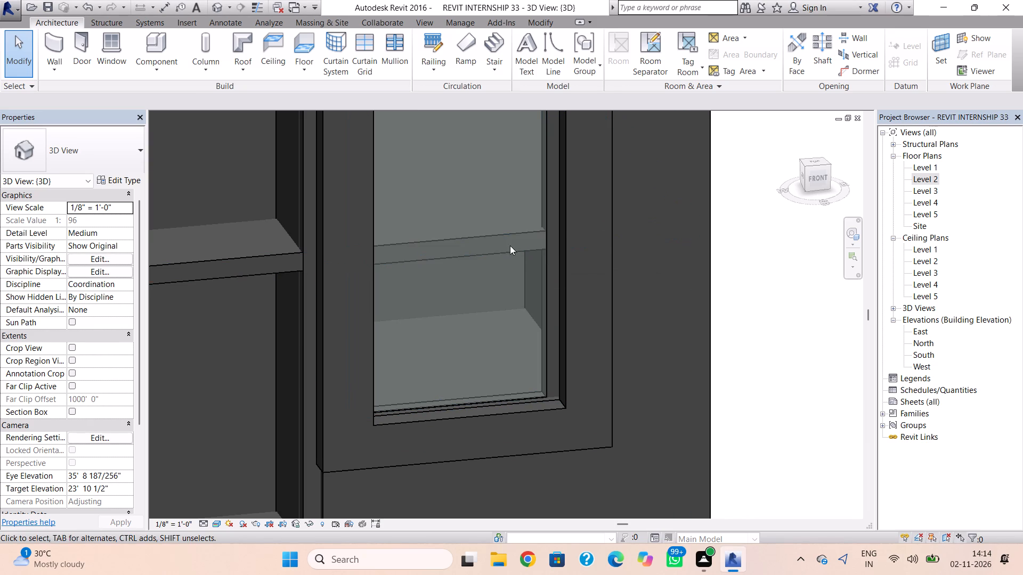
pyautogui.scroll(3, 543, 243)
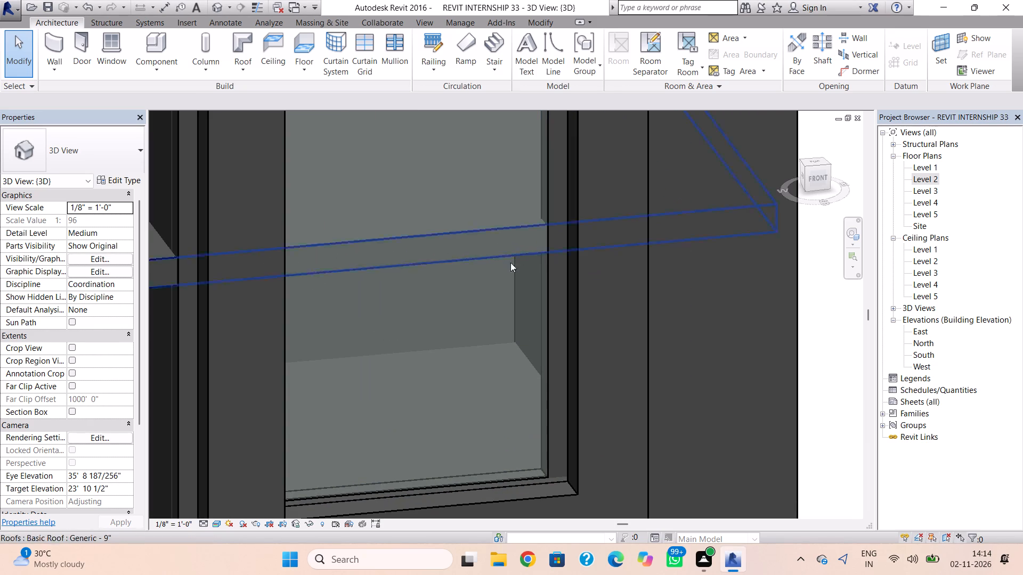
pyautogui.click(370, 500)
pyautogui.scroll(-3, 471, 385)
pyautogui.moveTo(471, 385); pyautogui.dragTo(472, 410, button='middle')
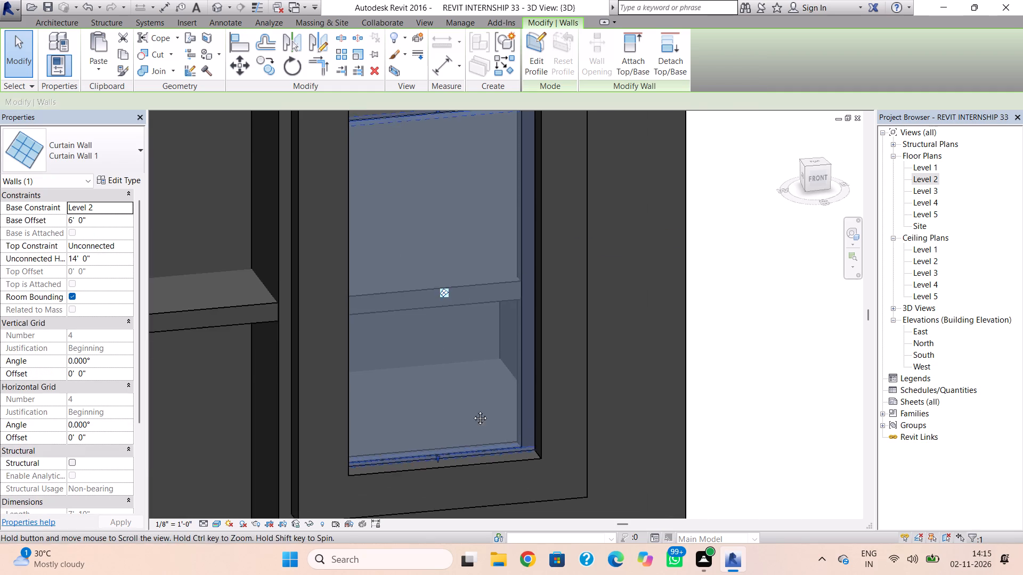
pyautogui.moveTo(472, 410); pyautogui.dragTo(469, 532, button='middle')
pyautogui.moveTo(436, 259); pyautogui.dragTo(424, 154)
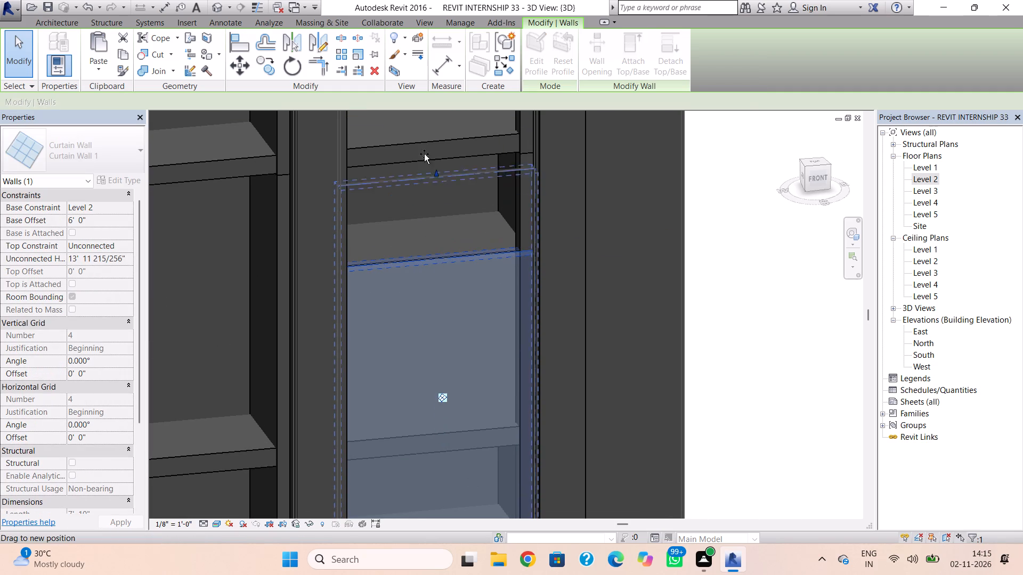
pyautogui.moveTo(424, 154); pyautogui.dragTo(424, 121)
# Extend the curtain wall's top further up to the head of the east front frame opening.
pyautogui.scroll(-7, 429, 135)
pyautogui.scroll(-2, 462, 162)
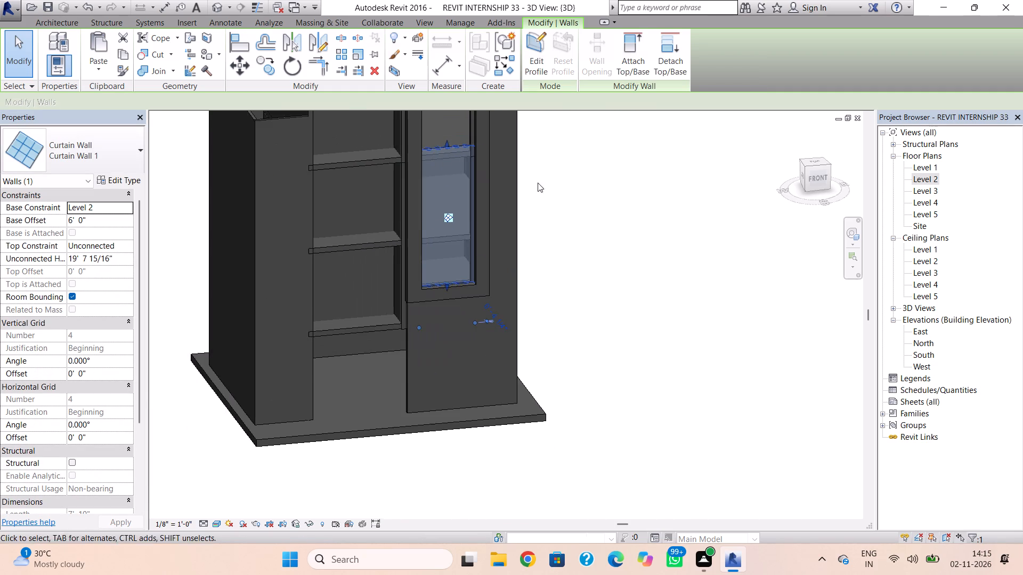
pyautogui.moveTo(538, 183); pyautogui.dragTo(547, 366, button='middle')
pyautogui.keyDown('shift'); pyautogui.moveTo(542, 332); pyautogui.dragTo(506, 264, button='right'); pyautogui.keyUp('shift')
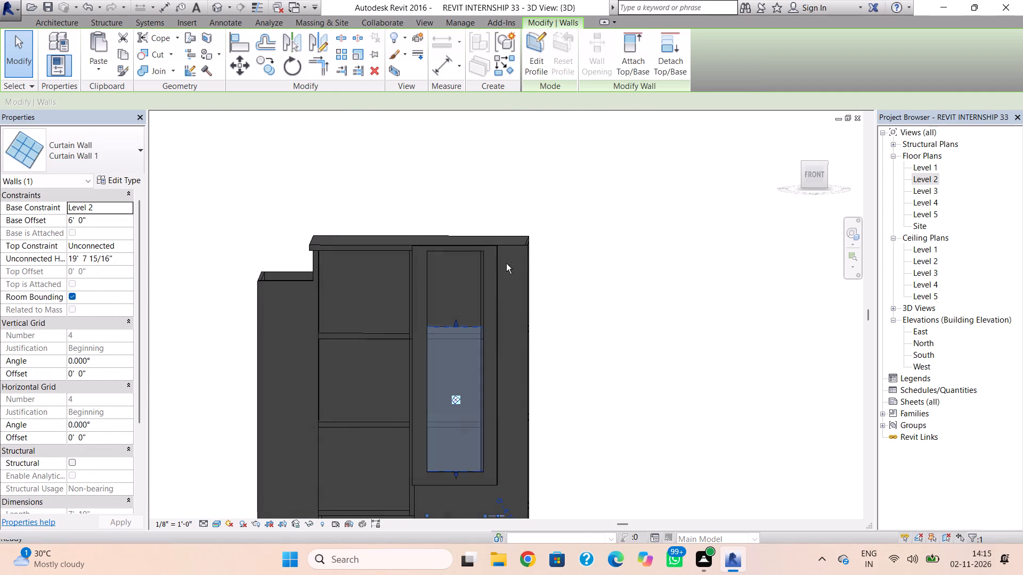
pyautogui.scroll(4, 464, 307)
pyautogui.moveTo(450, 336); pyautogui.dragTo(440, 216)
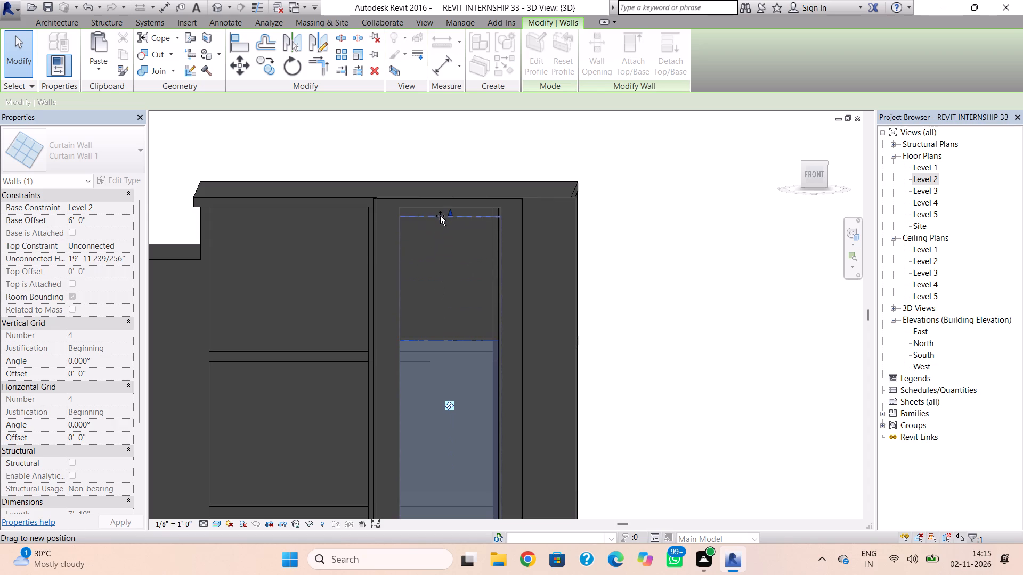
pyautogui.moveTo(440, 216); pyautogui.dragTo(441, 211)
pyautogui.click(656, 274)
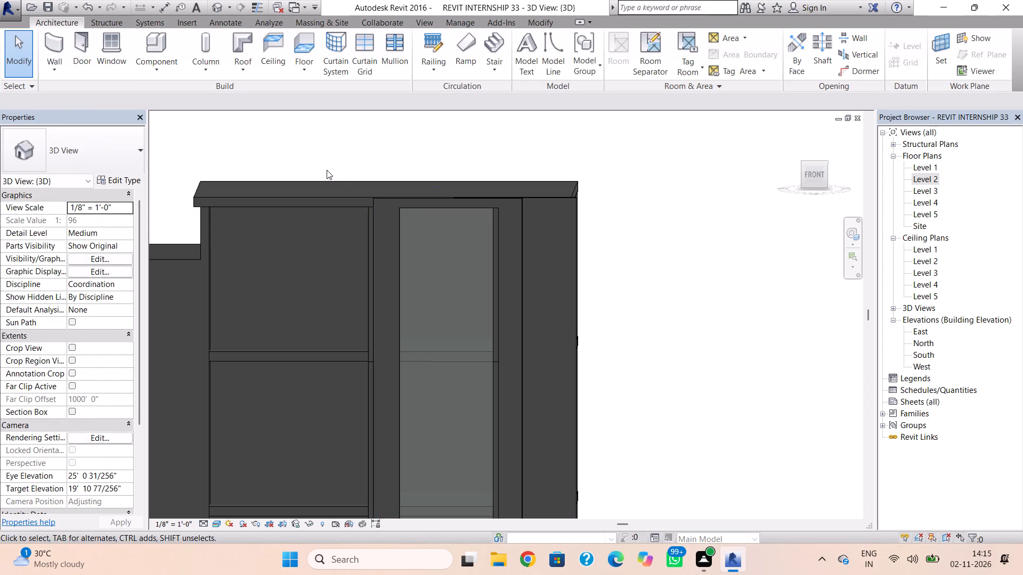
# Add curtain grid lines across all segments: two vertical at the wall's third points and one horizontal 3' 6" below its top.
pyautogui.click(372, 43)
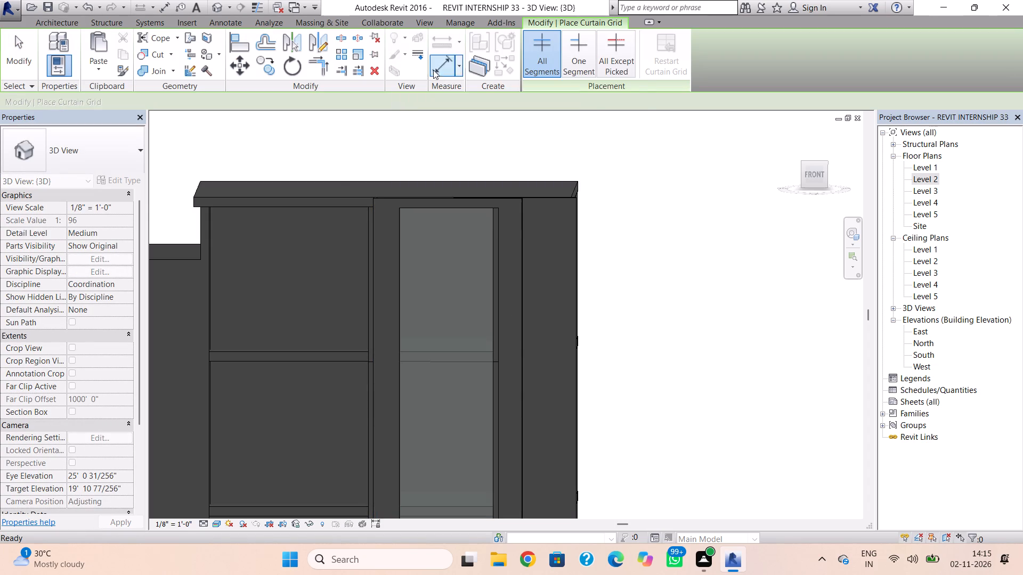
pyautogui.click(471, 210)
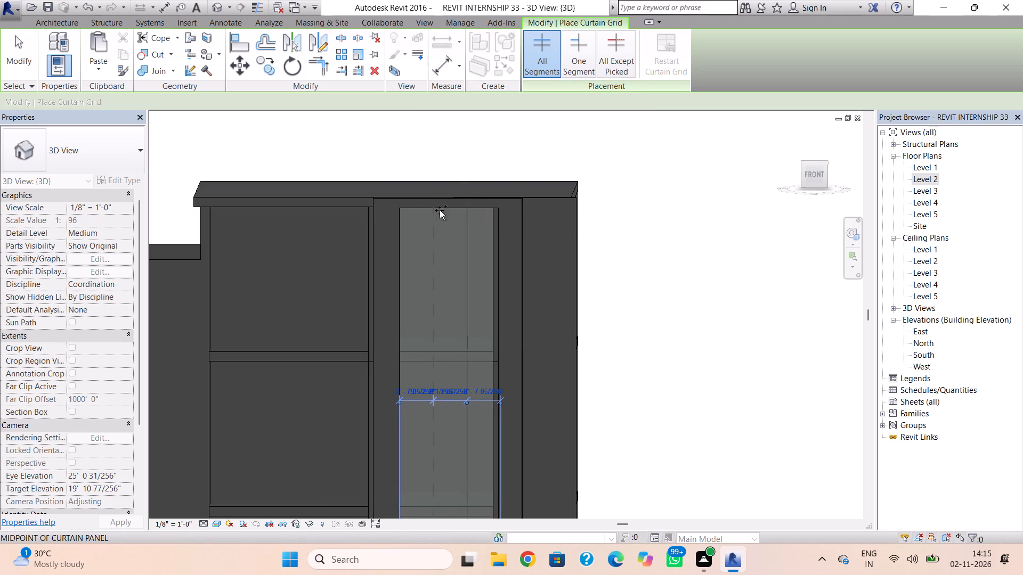
pyautogui.click(434, 209)
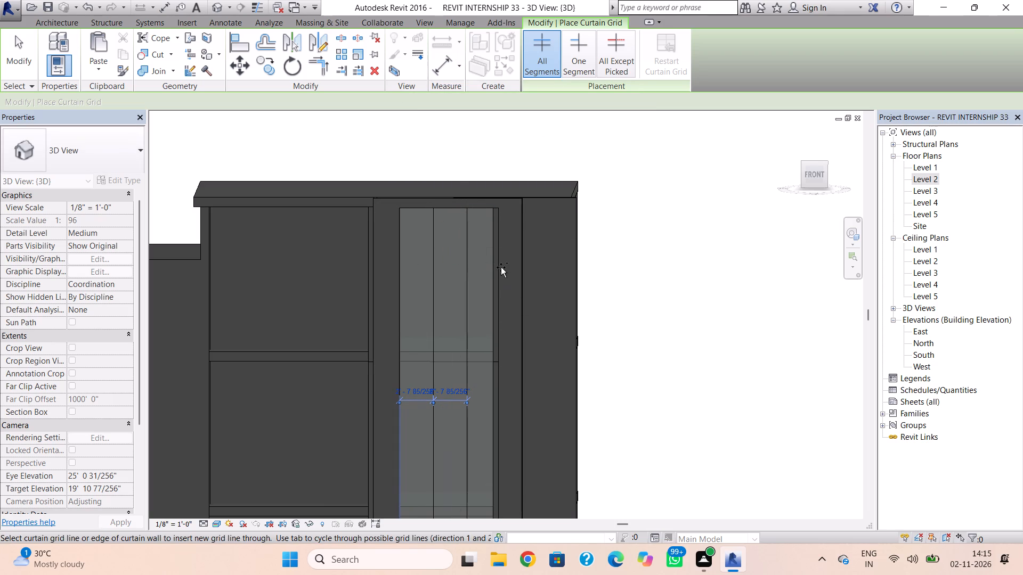
pyautogui.click(498, 250)
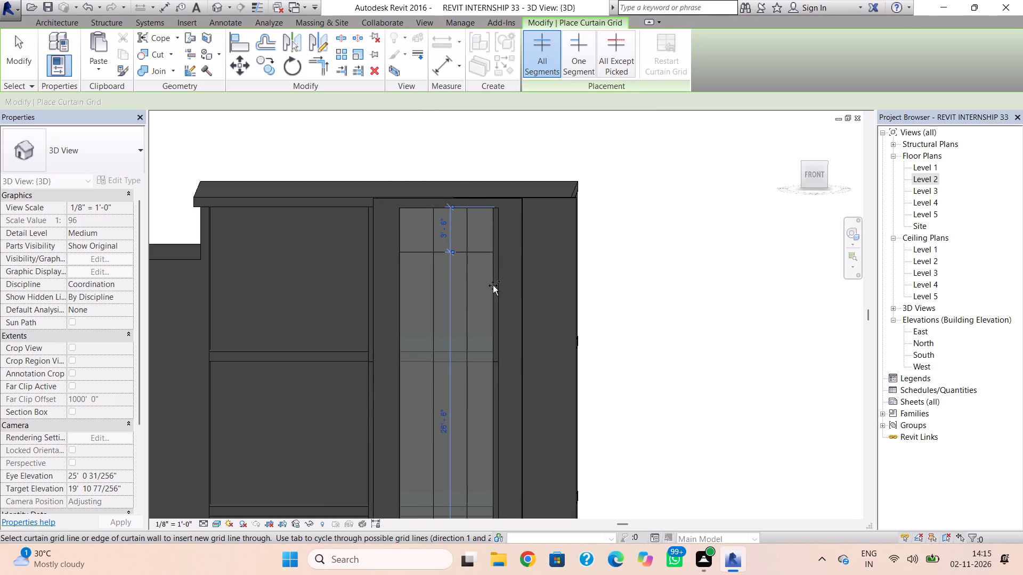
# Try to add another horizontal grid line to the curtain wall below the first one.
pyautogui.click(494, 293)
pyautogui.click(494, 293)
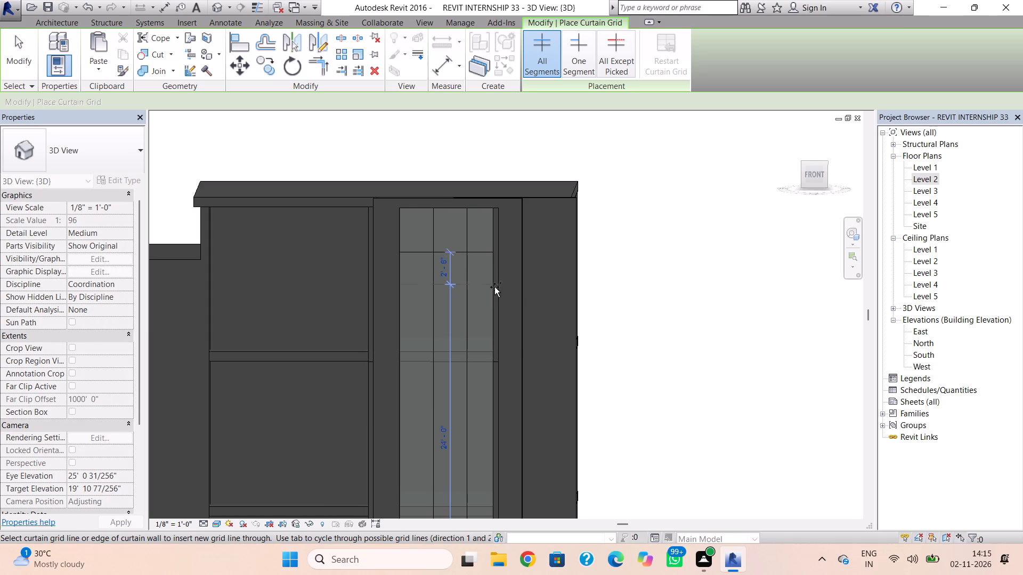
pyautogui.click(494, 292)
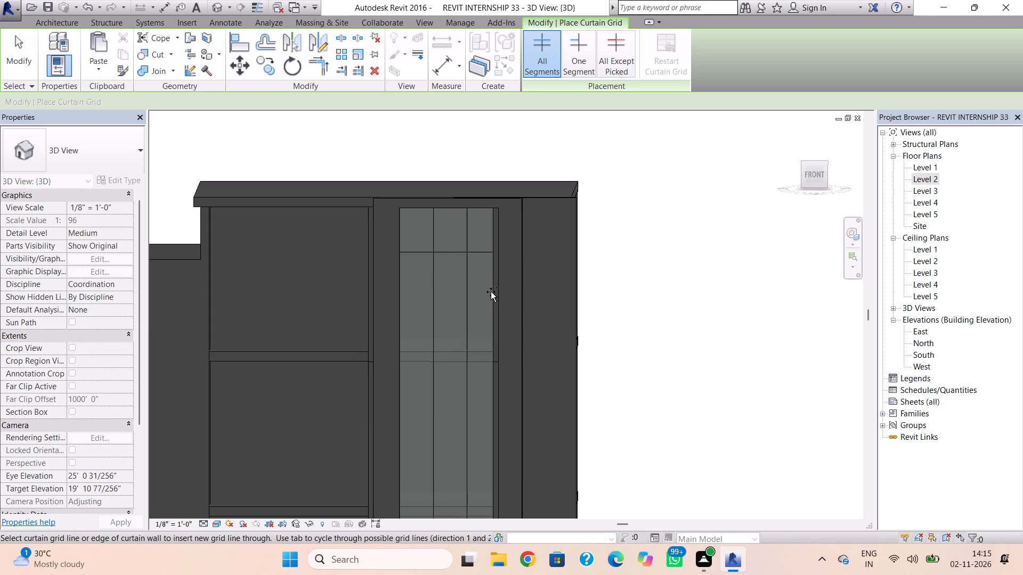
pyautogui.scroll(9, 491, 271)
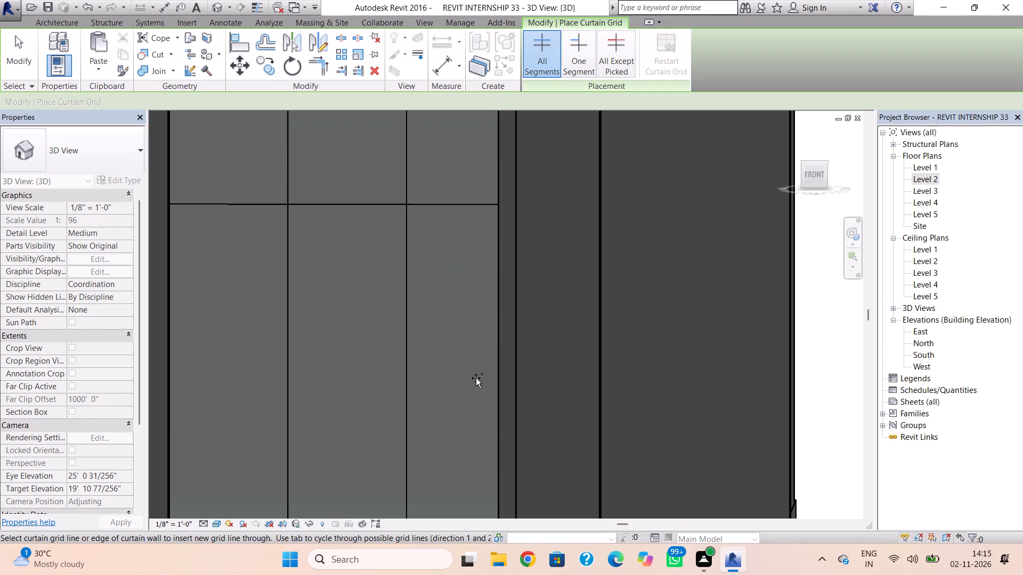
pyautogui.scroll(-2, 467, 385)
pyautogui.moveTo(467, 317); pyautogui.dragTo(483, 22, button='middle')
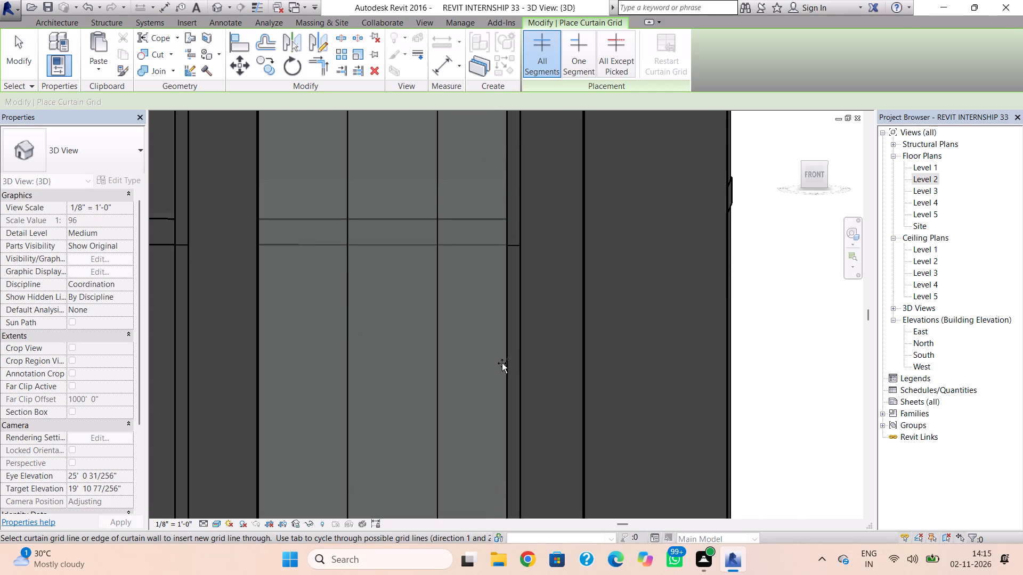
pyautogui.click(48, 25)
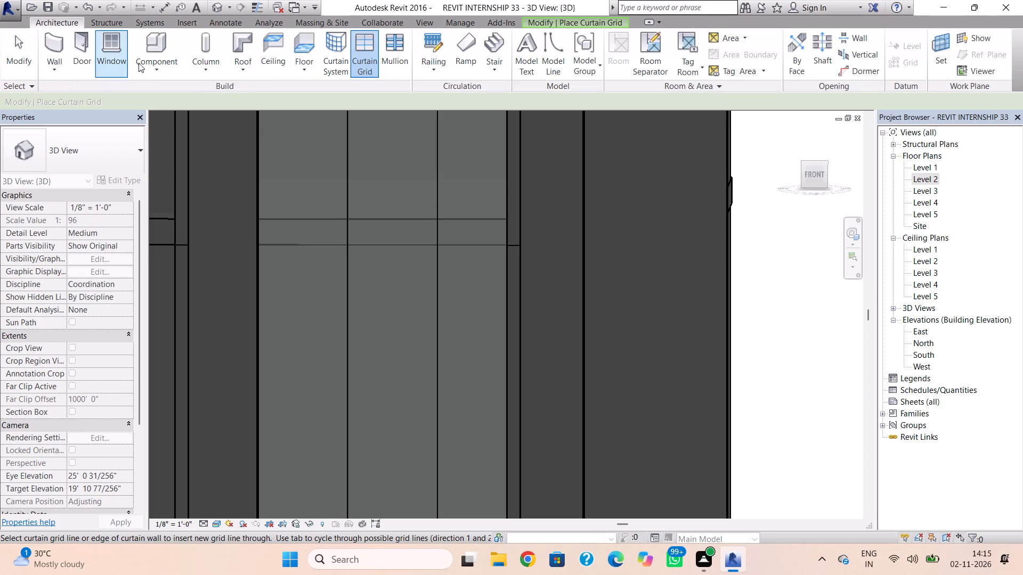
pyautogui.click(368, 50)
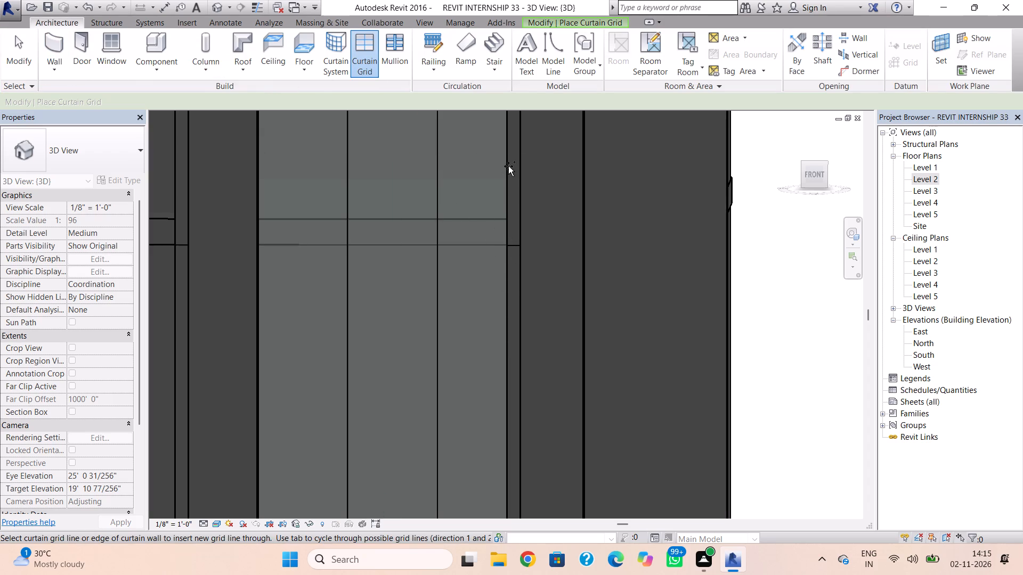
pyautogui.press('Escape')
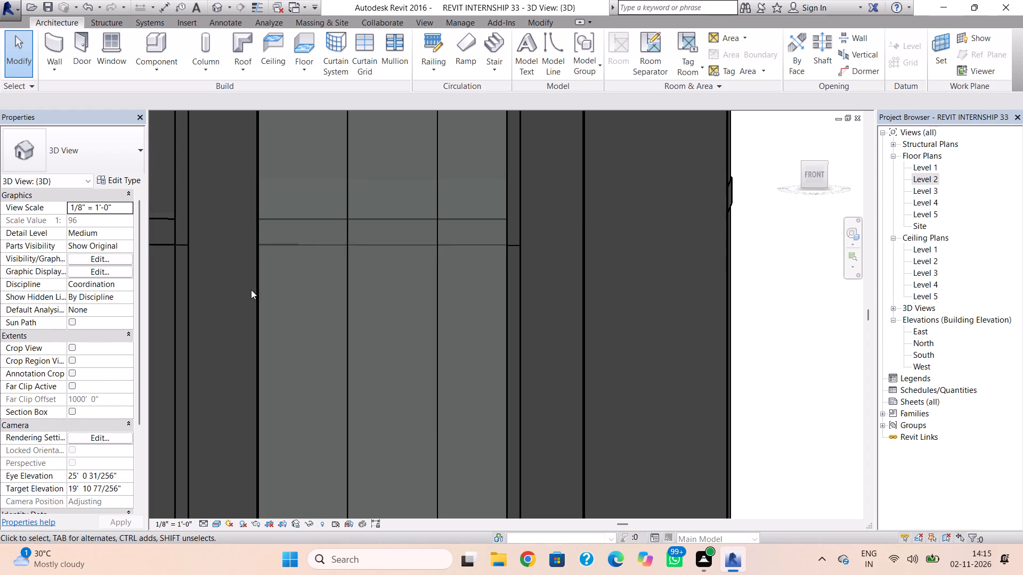
# Examine how the gridded curtain wall sits against the east front frame and the walls behind it near the opening's head.
pyautogui.click(346, 317)
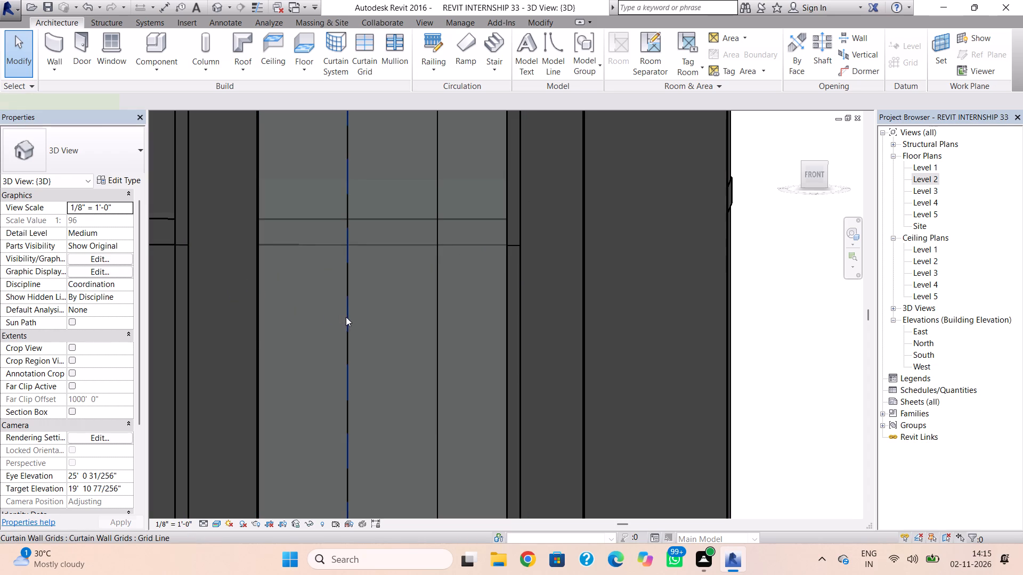
pyautogui.scroll(-1, 353, 310)
pyautogui.press('Escape')
pyautogui.keyDown('shift'); pyautogui.moveTo(376, 323); pyautogui.dragTo(415, 355, button='right'); pyautogui.keyUp('shift')
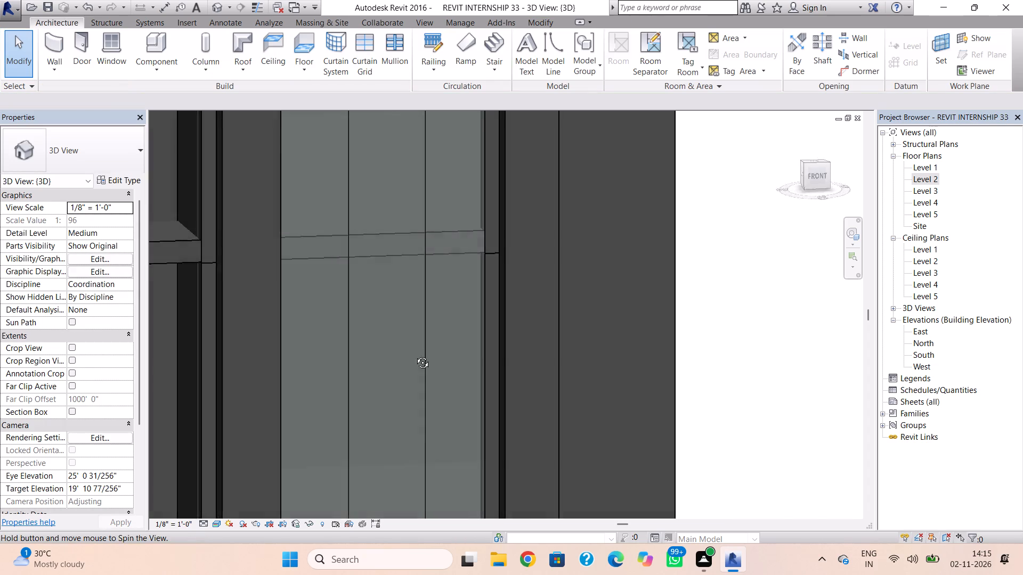
pyautogui.keyDown('shift'); pyautogui.moveTo(415, 355); pyautogui.dragTo(436, 362, button='right'); pyautogui.keyUp('shift')
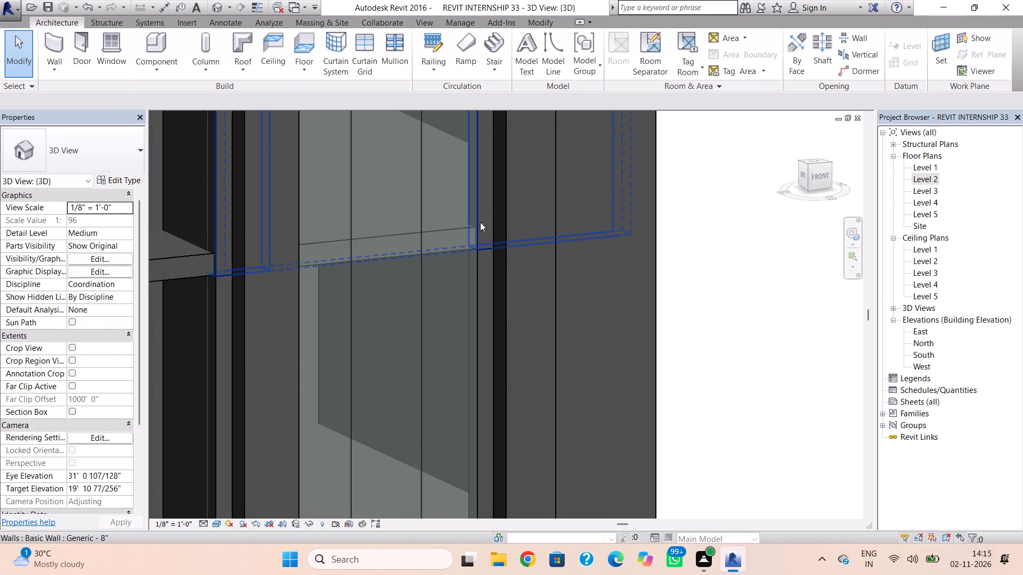
pyautogui.scroll(-2, 446, 205)
pyautogui.moveTo(448, 211); pyautogui.dragTo(459, 426, button='middle')
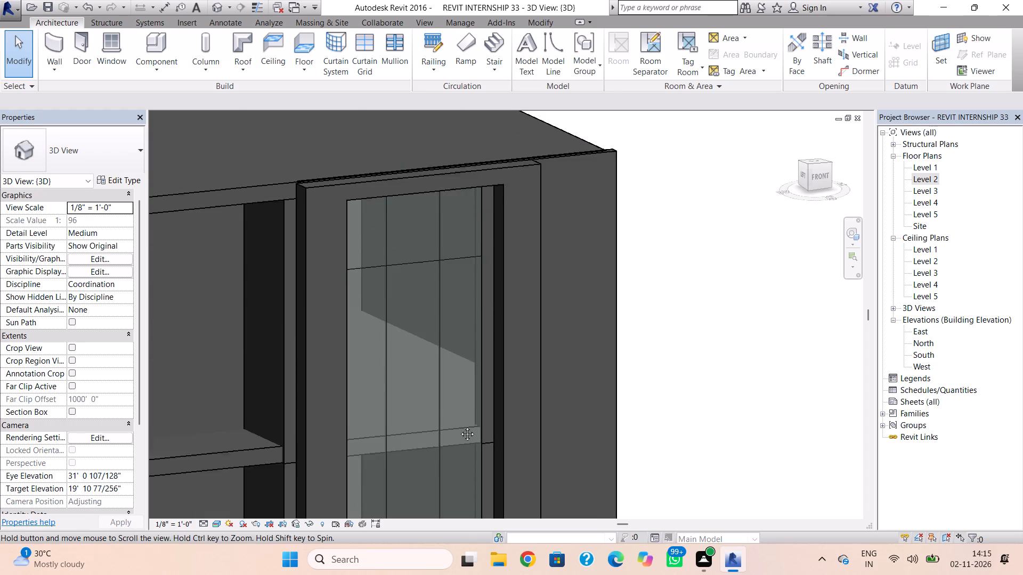
pyautogui.moveTo(459, 426); pyautogui.dragTo(459, 426, button='middle')
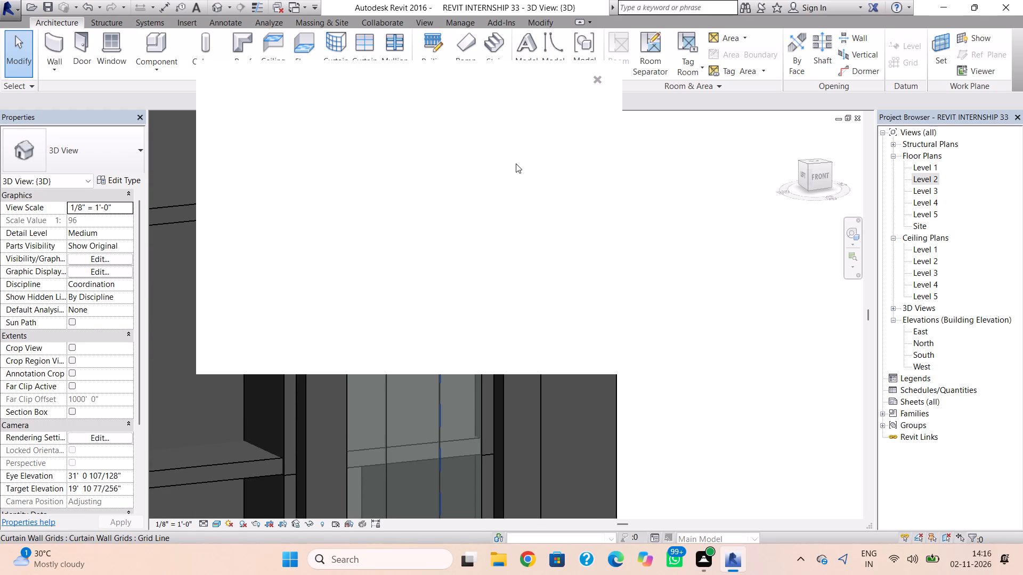
pyautogui.click(595, 78)
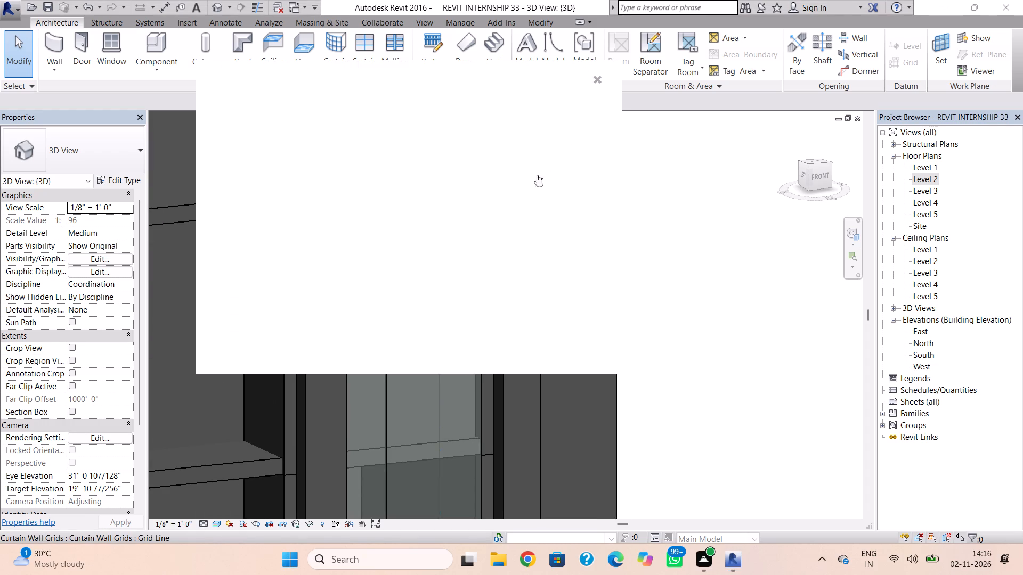
pyautogui.scroll(2, 483, 200)
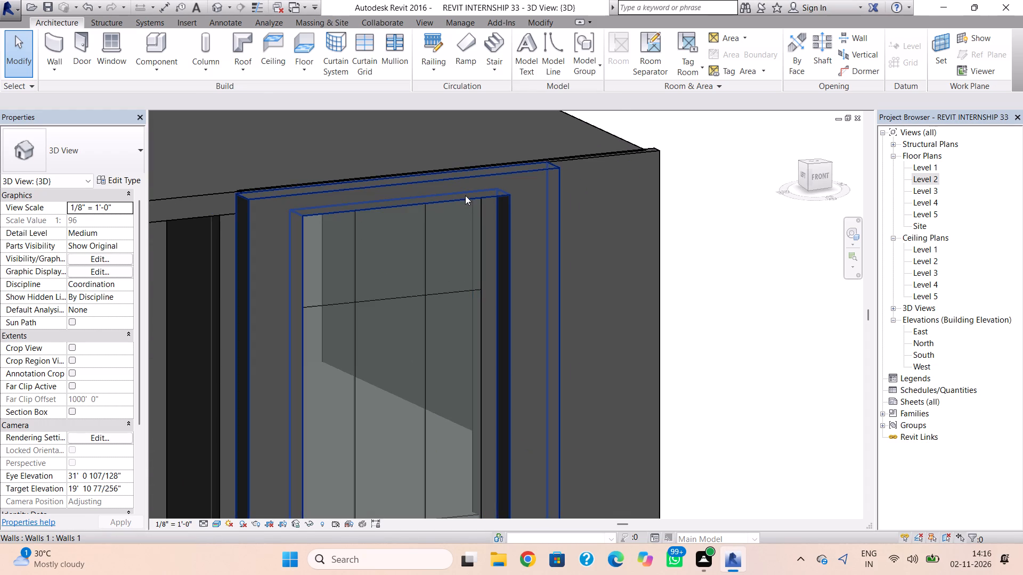
pyautogui.click(465, 195)
pyautogui.click(452, 226)
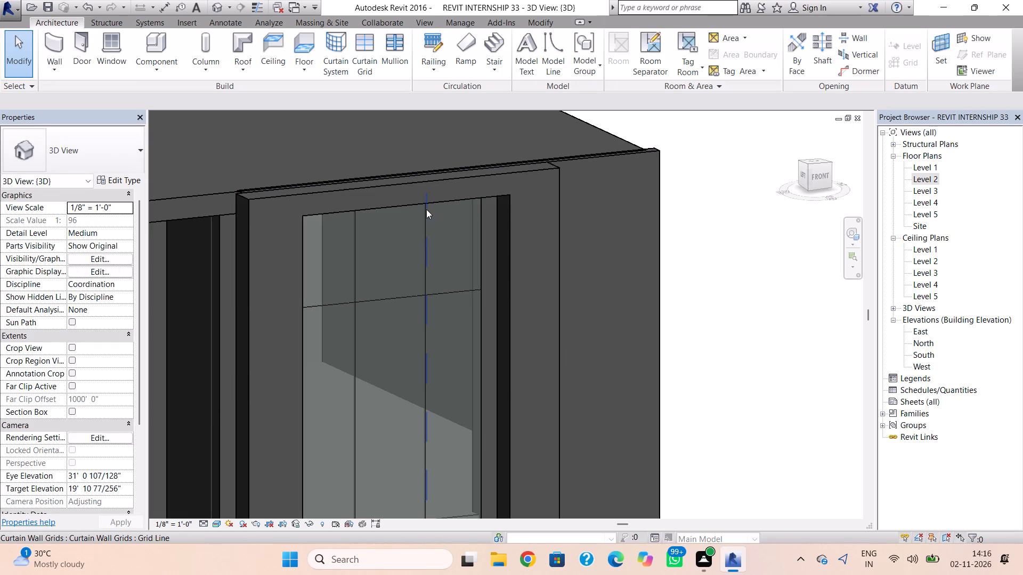
pyautogui.click(440, 200)
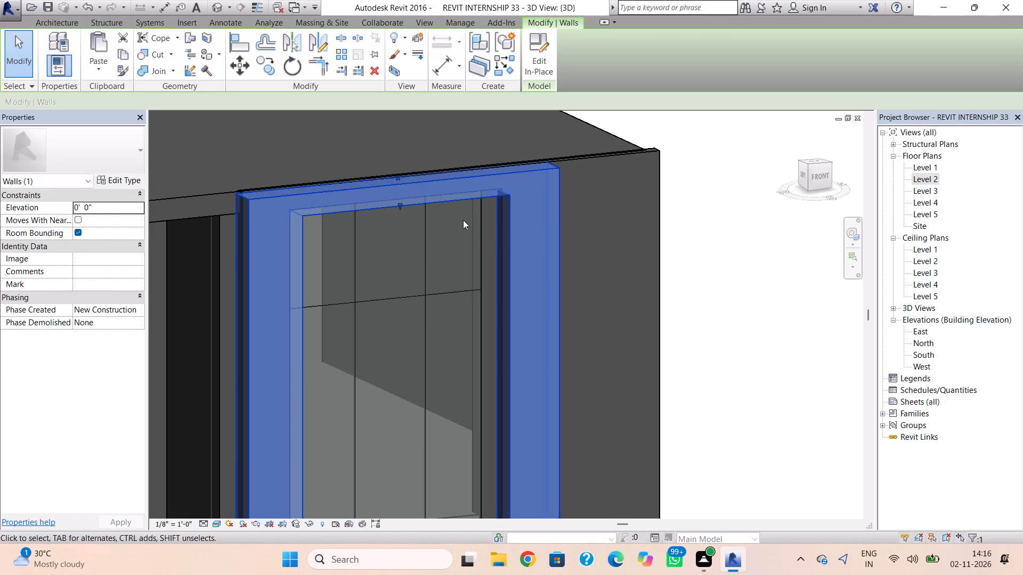
pyautogui.click(476, 237)
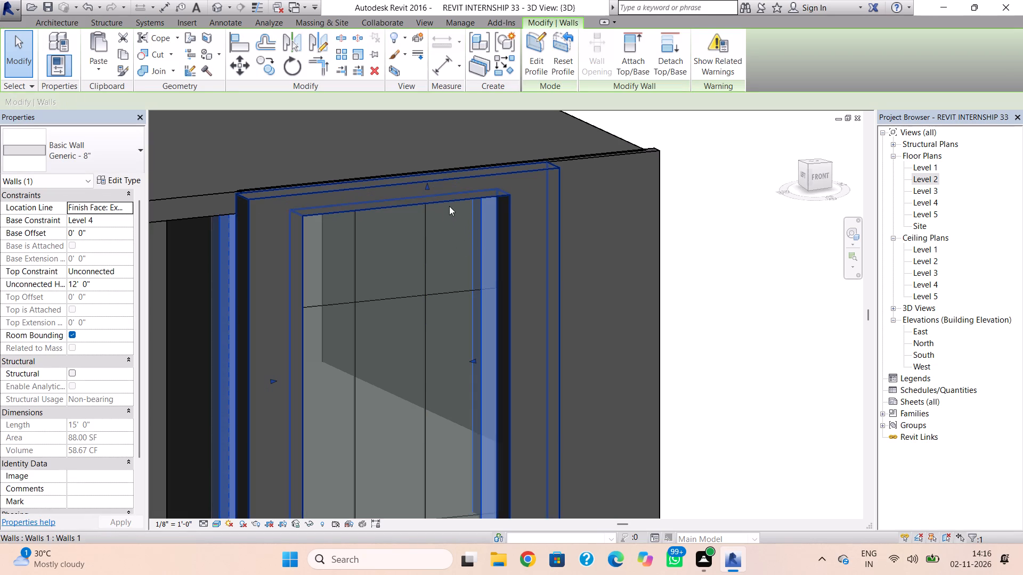
pyautogui.click(704, 206)
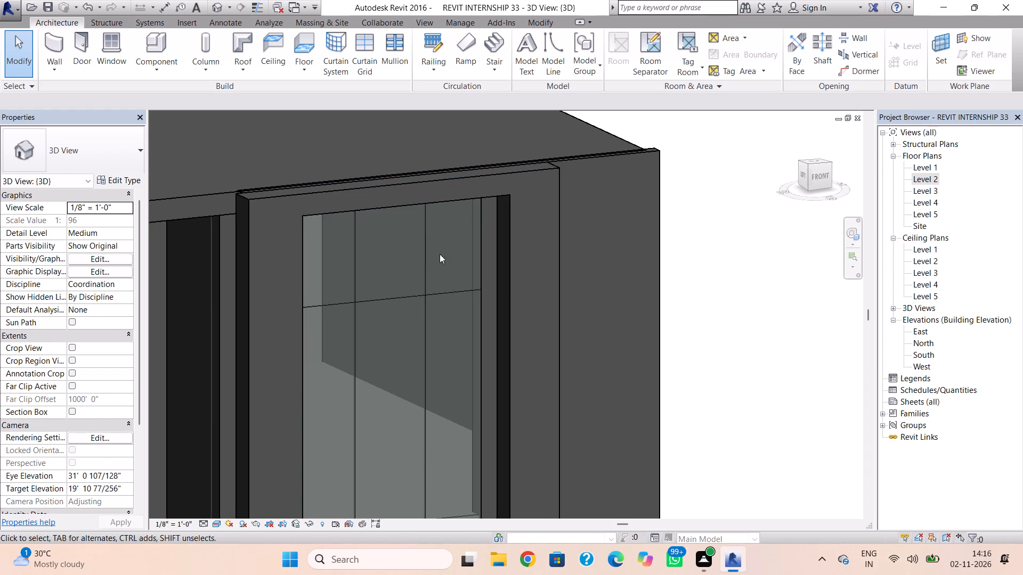
pyautogui.scroll(-2, 469, 278)
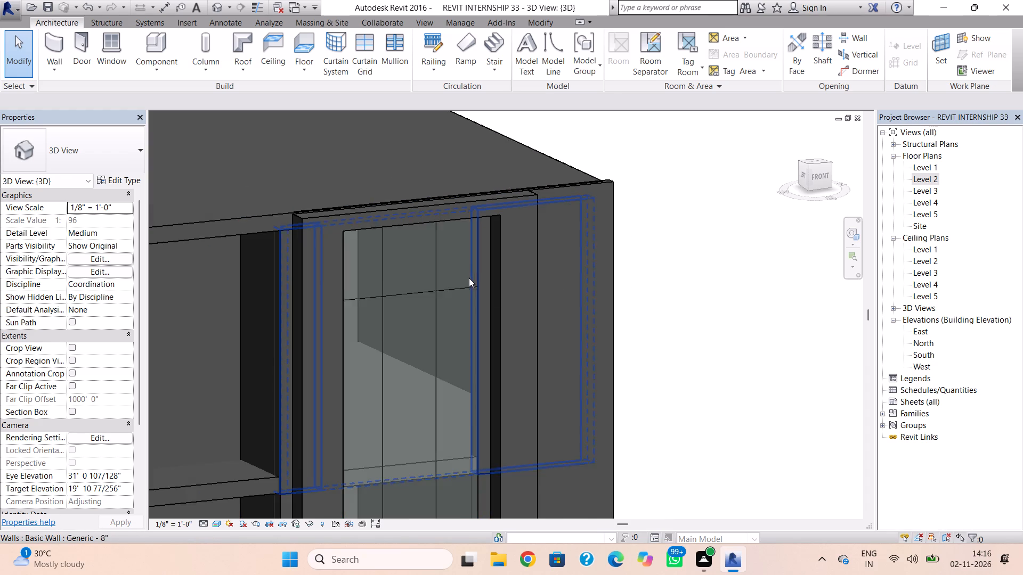
# Examine the curtain wall in the east front frame from its upper part down to the sill and back up.
pyautogui.moveTo(468, 277); pyautogui.dragTo(448, 1, button='middle')
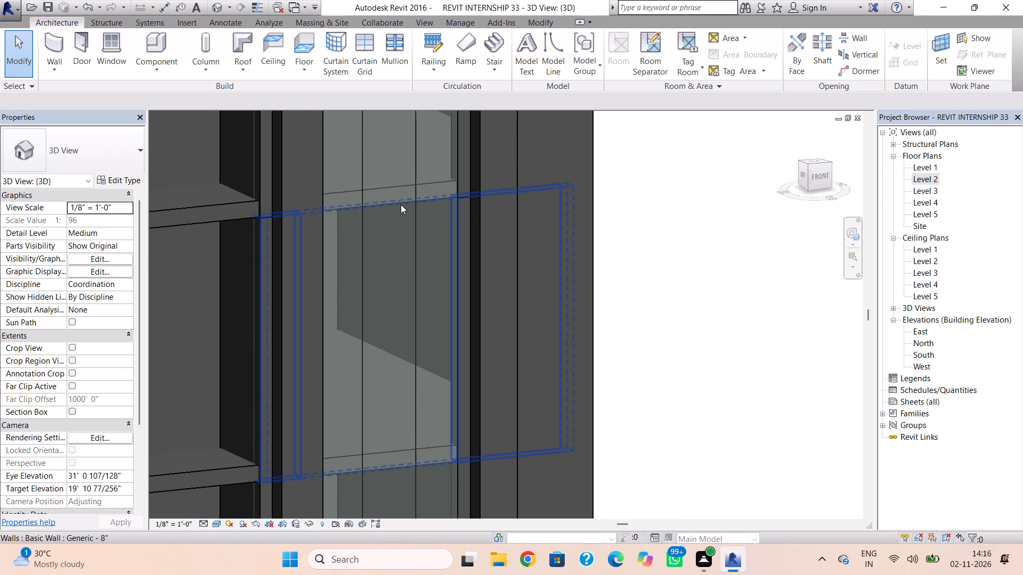
pyautogui.click(401, 204)
pyautogui.click(634, 260)
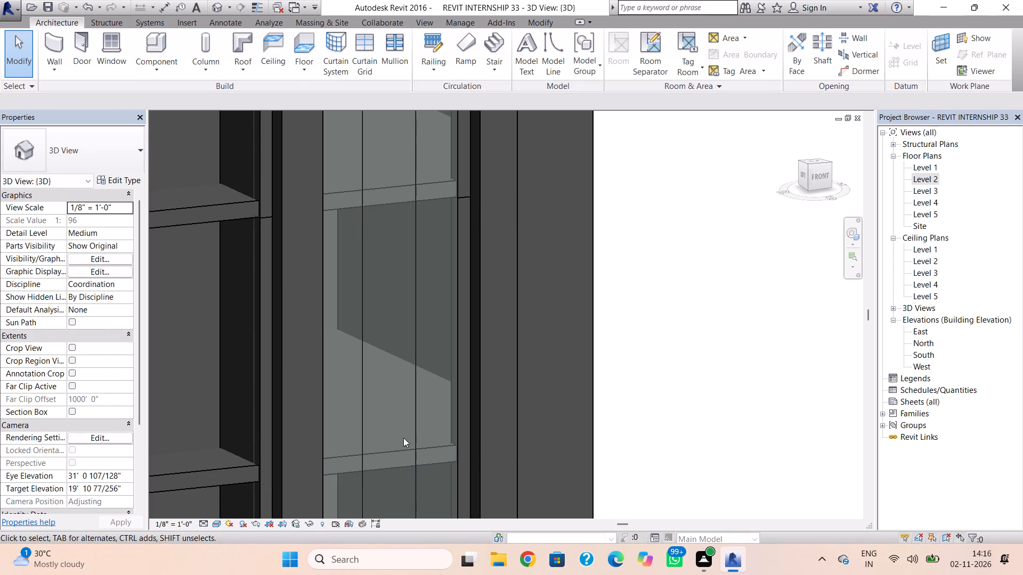
pyautogui.scroll(-2, 411, 432)
pyautogui.moveTo(408, 390); pyautogui.dragTo(403, 113, button='middle')
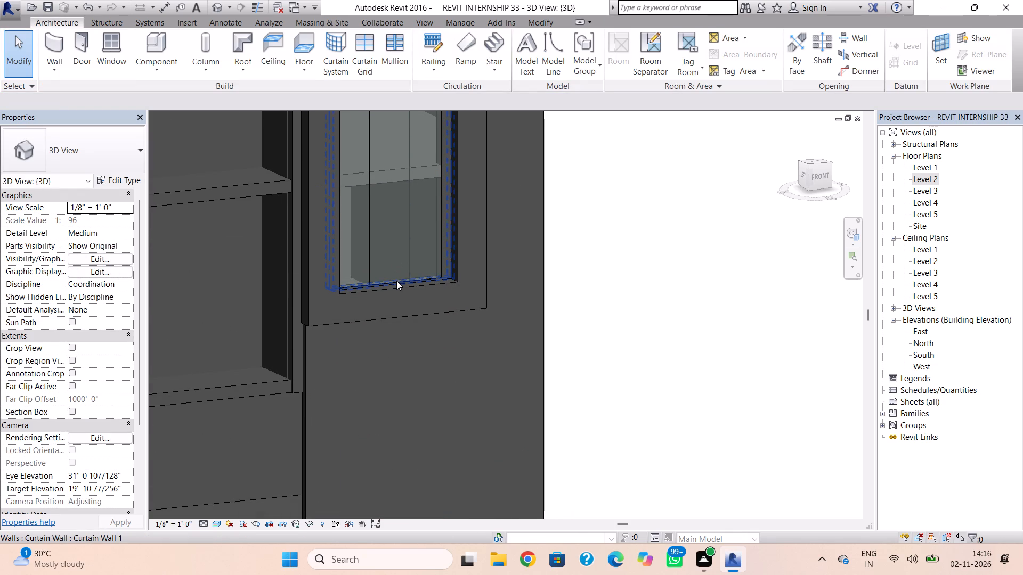
pyautogui.click(396, 281)
pyautogui.moveTo(587, 260); pyautogui.dragTo(551, 407, button='middle')
pyautogui.scroll(-2, 587, 260)
pyautogui.moveTo(435, 274); pyautogui.dragTo(425, 453, button='middle')
pyautogui.scroll(-1, 435, 281)
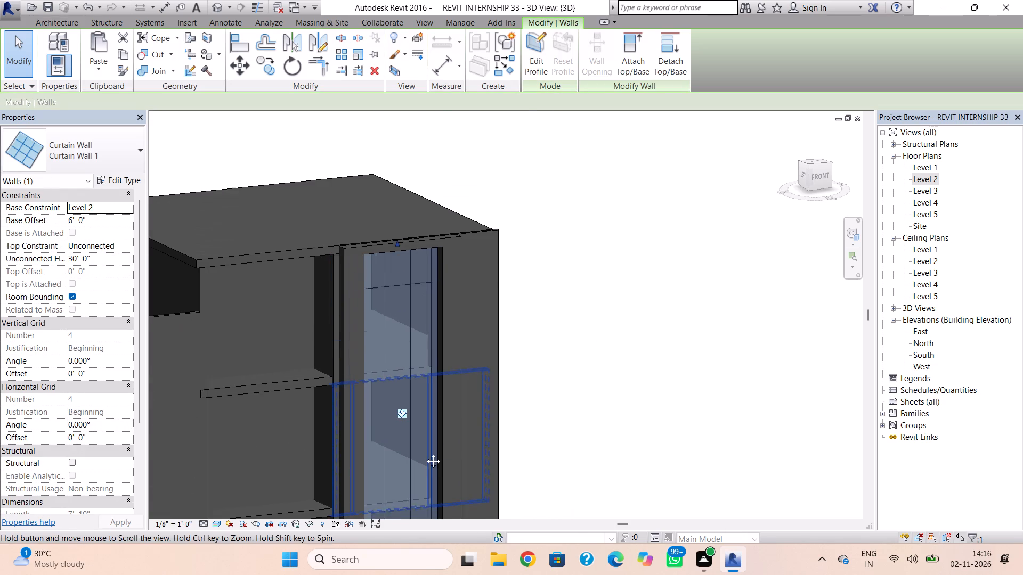
pyautogui.moveTo(425, 453); pyautogui.dragTo(425, 453, button='middle')
pyautogui.moveTo(445, 398); pyautogui.dragTo(444, 389, button='middle')
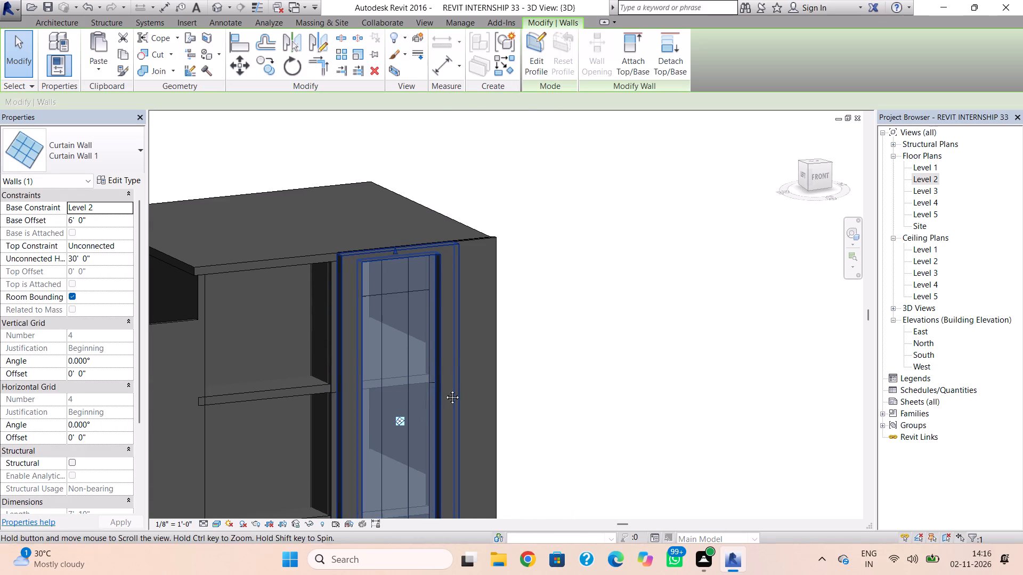
pyautogui.moveTo(444, 389); pyautogui.dragTo(443, 314, button='middle')
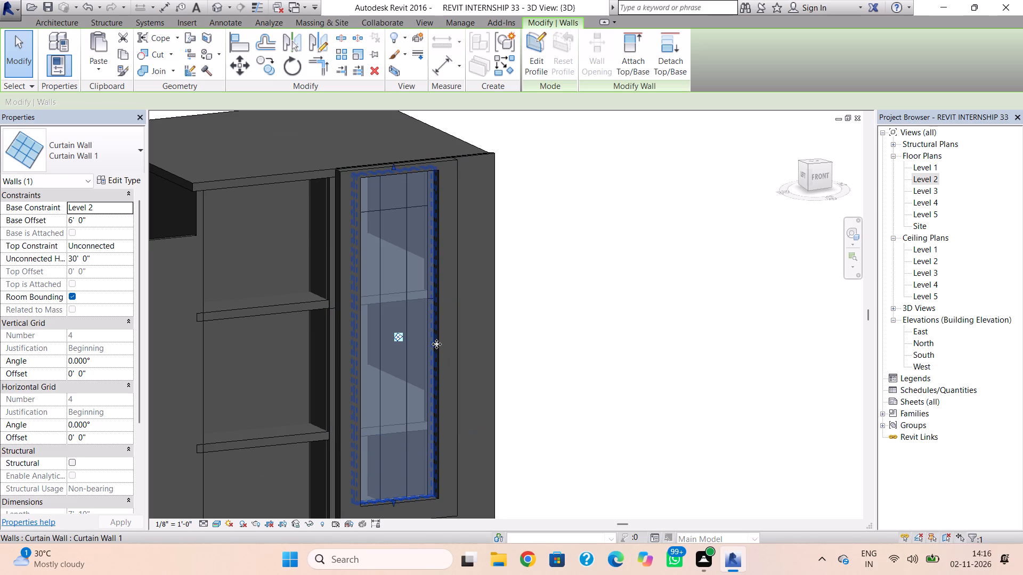
# Add six horizontal curtain grid lines across all segments below the existing top one, about 4' apart, down towards the sill.
pyautogui.click(76, 21)
pyautogui.click(380, 50)
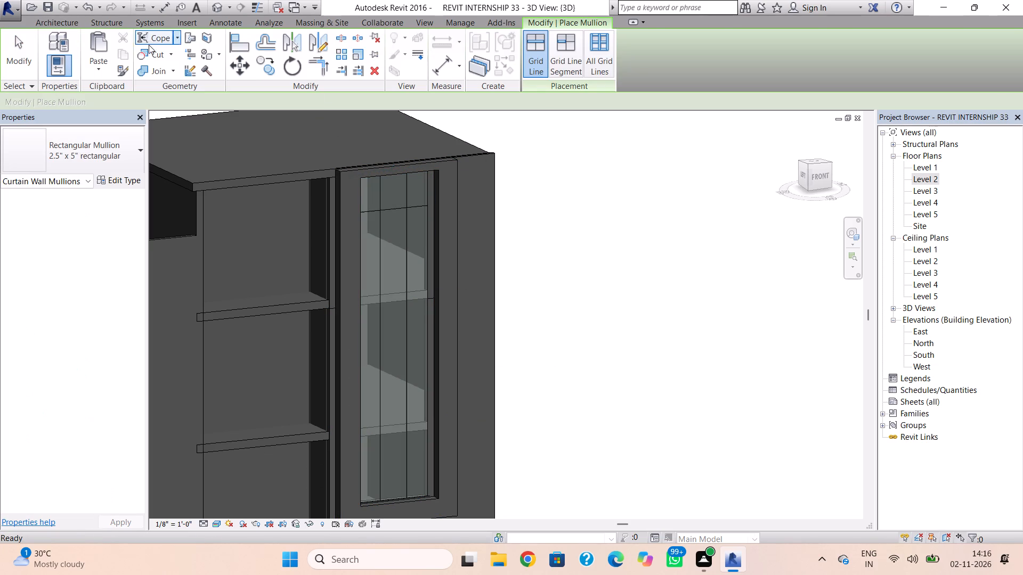
pyautogui.click(68, 20)
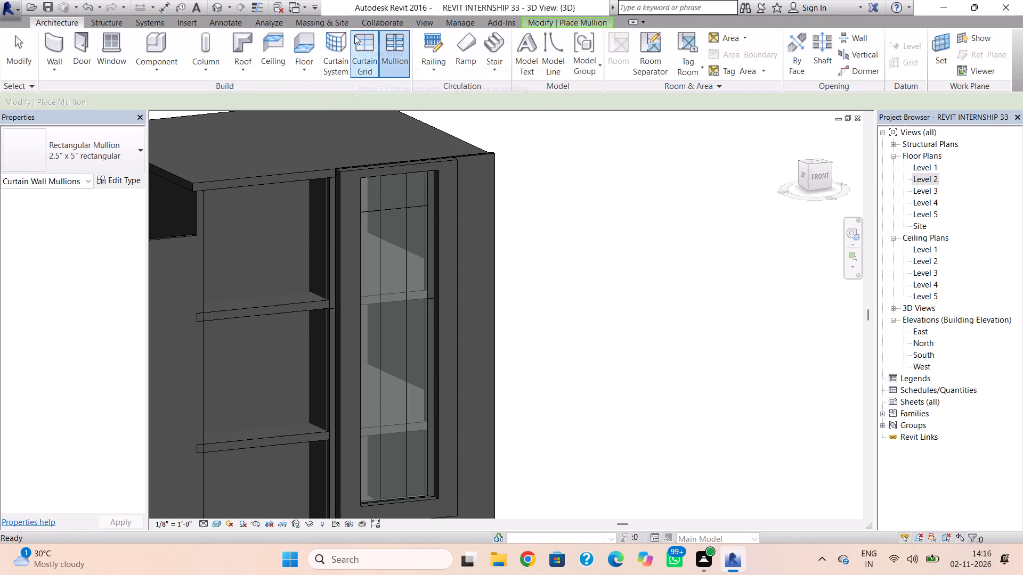
pyautogui.click(355, 35)
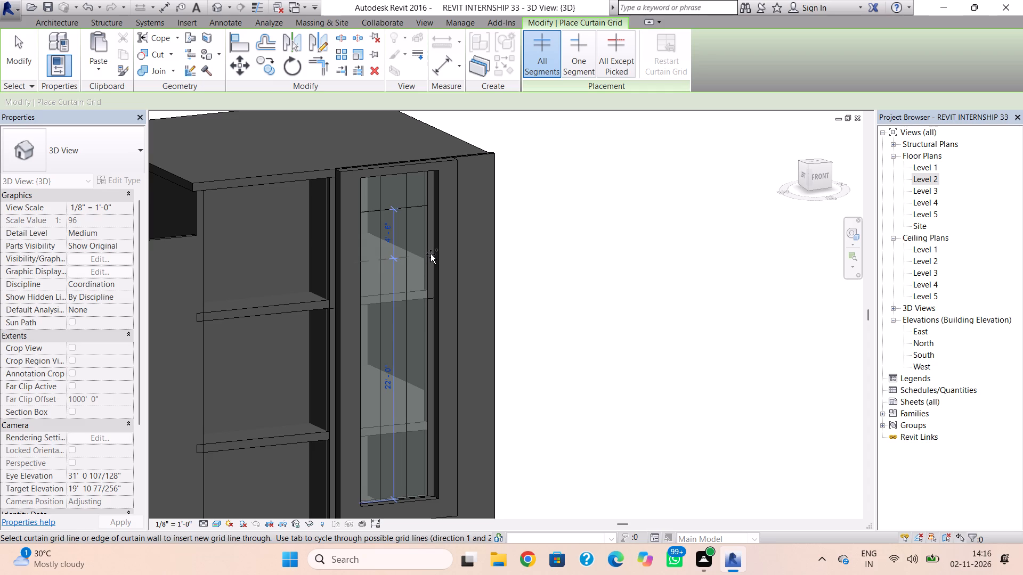
pyautogui.click(431, 254)
pyautogui.click(433, 301)
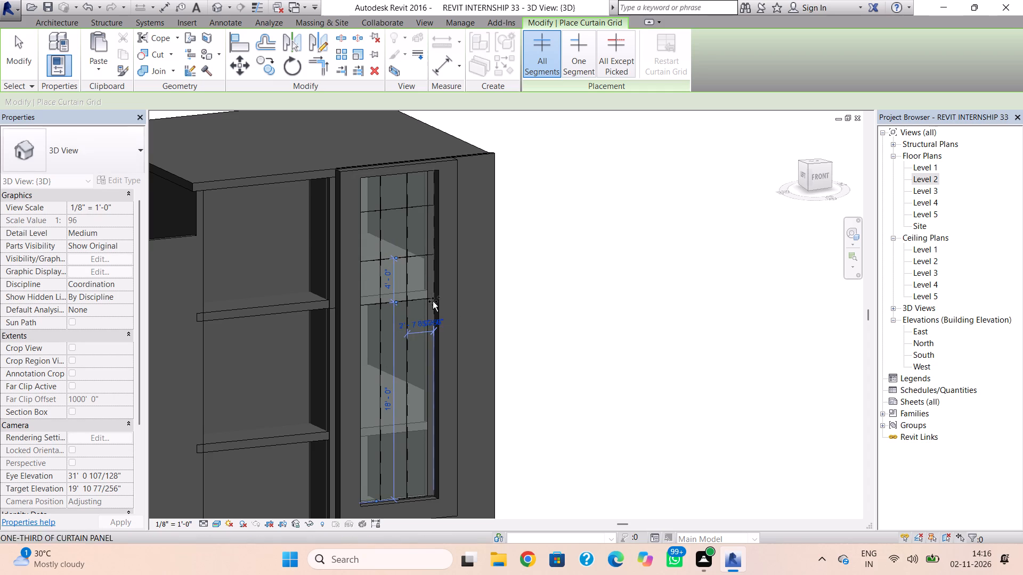
pyautogui.click(435, 338)
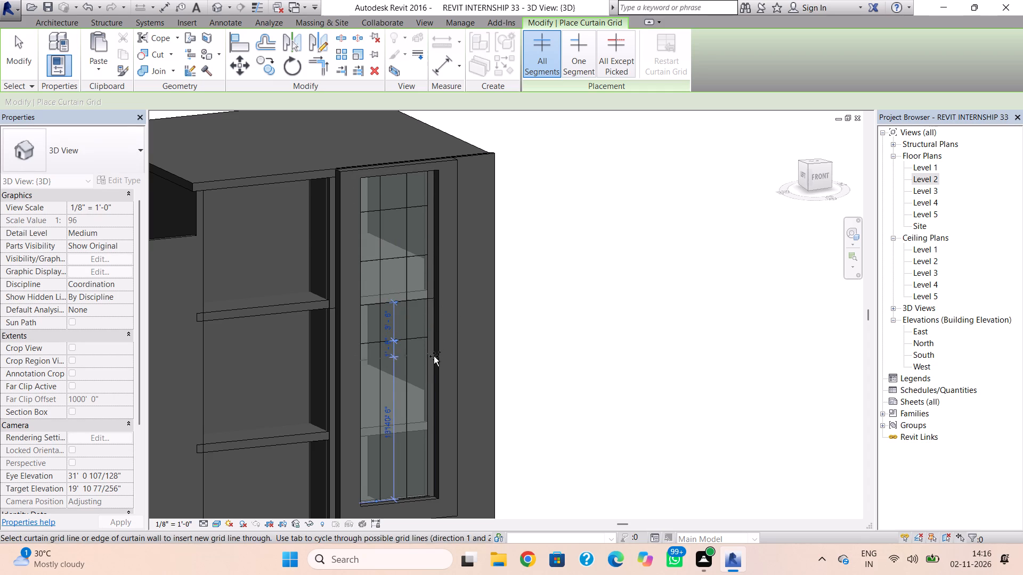
pyautogui.click(433, 373)
pyautogui.click(436, 411)
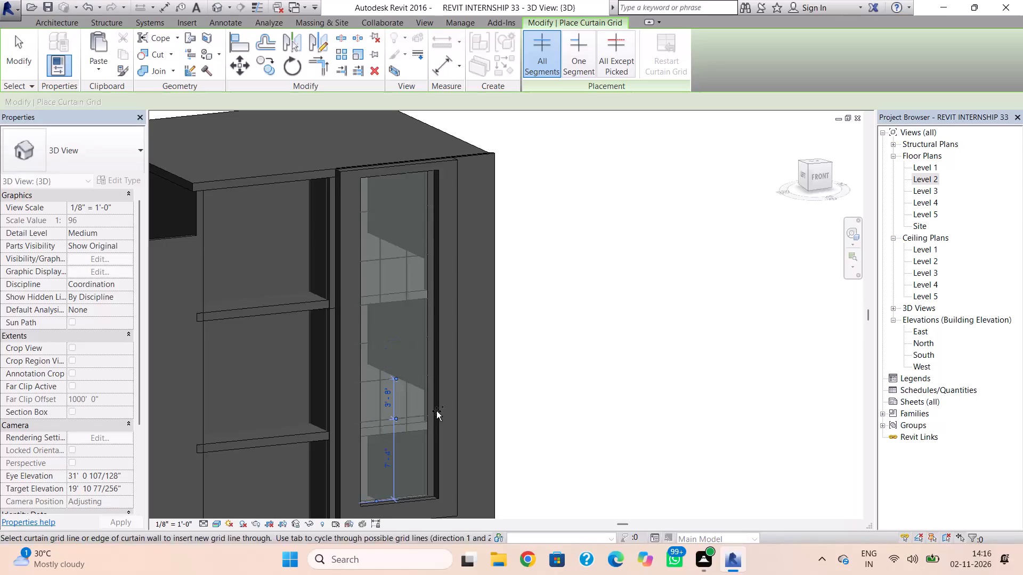
pyautogui.click(431, 456)
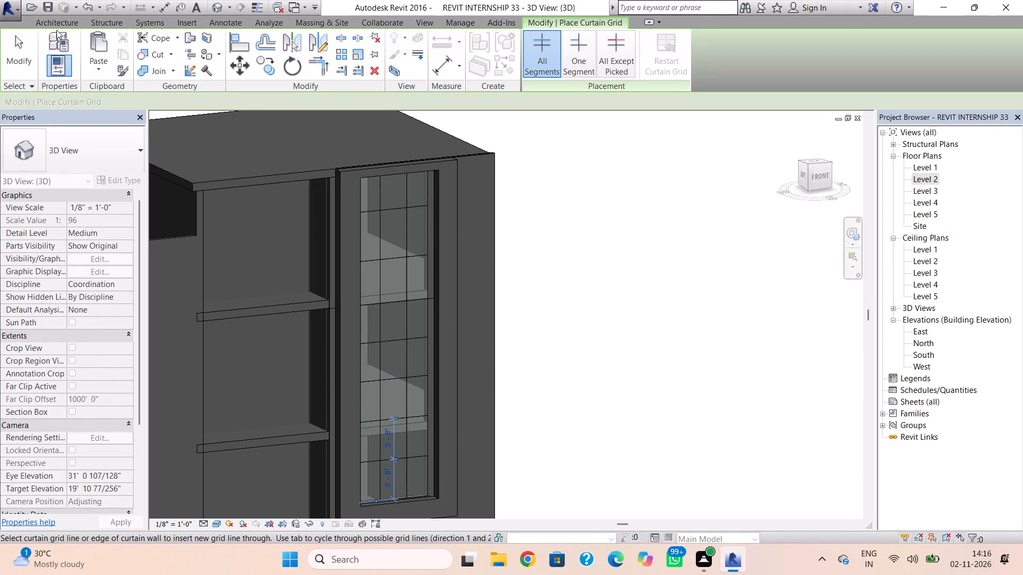
# Place 2.5" x 5" rectangular mullions on both vertical grid lines and the upper four horizontal grid lines of the curtain wall.
pyautogui.click(62, 30)
pyautogui.click(65, 24)
pyautogui.click(395, 51)
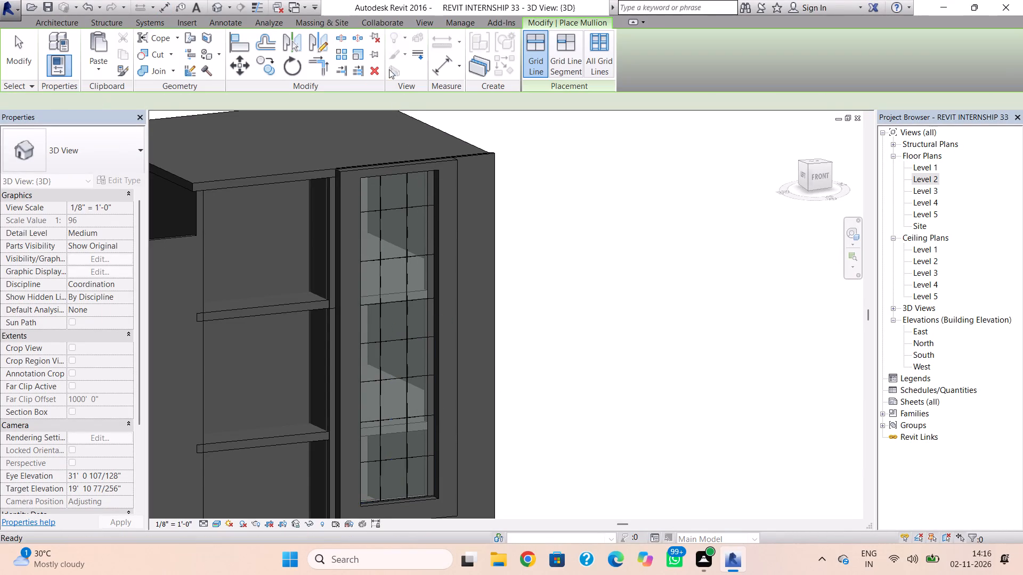
pyautogui.scroll(4, 404, 210)
pyautogui.click(408, 236)
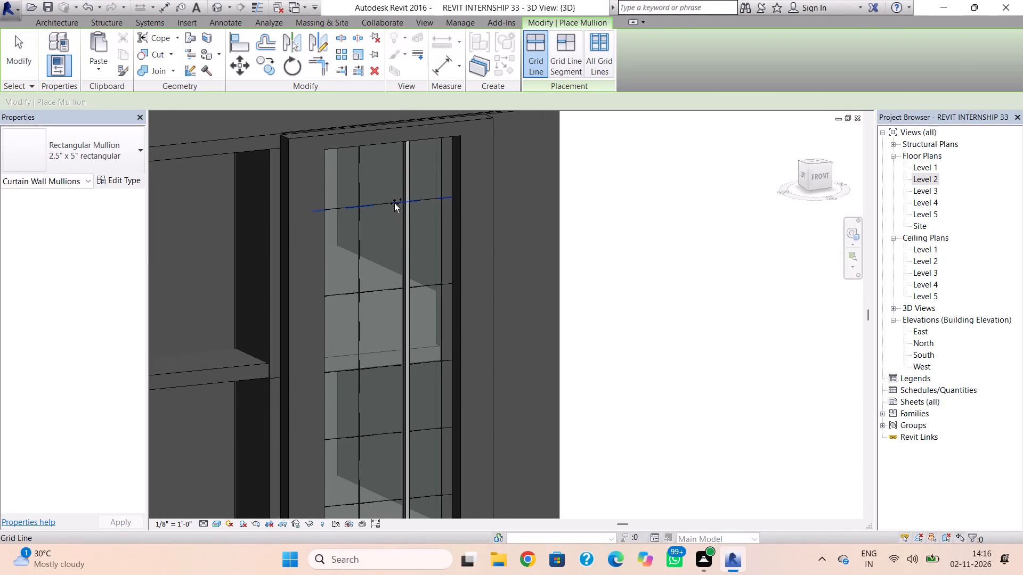
pyautogui.click(394, 203)
pyautogui.click(353, 219)
pyautogui.click(346, 296)
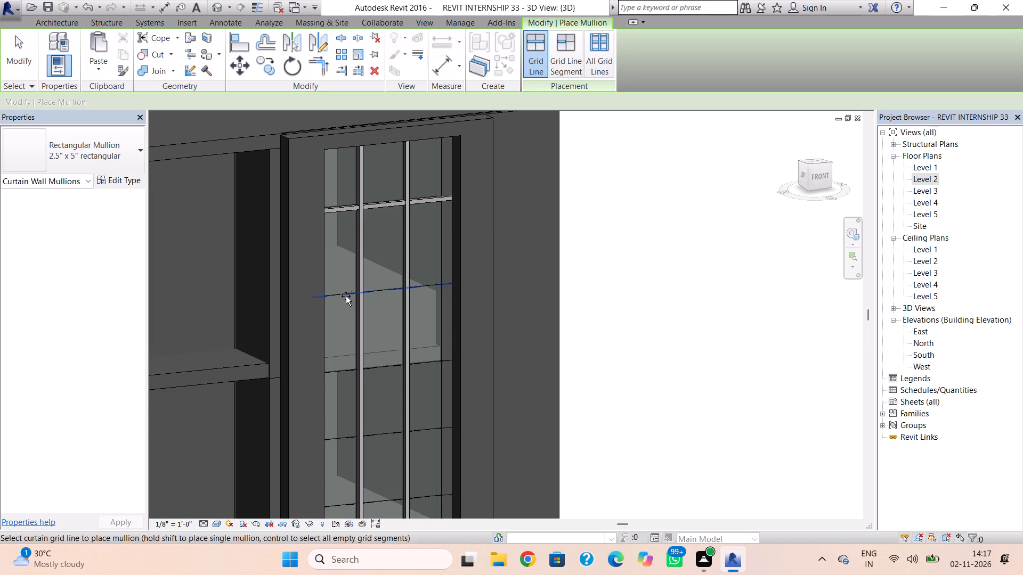
pyautogui.click(346, 369)
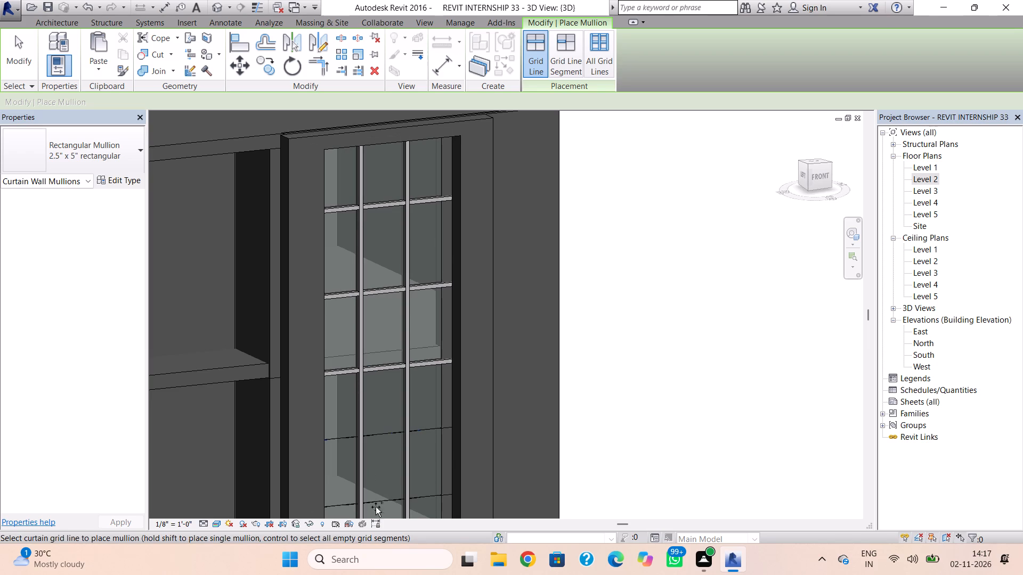
pyautogui.click(340, 439)
# Place 2.5" x 5" rectangular mullions on the curtain wall's remaining three horizontal grid lines.
pyautogui.scroll(-1, 380, 456)
pyautogui.moveTo(378, 395); pyautogui.dragTo(376, 365, button='middle')
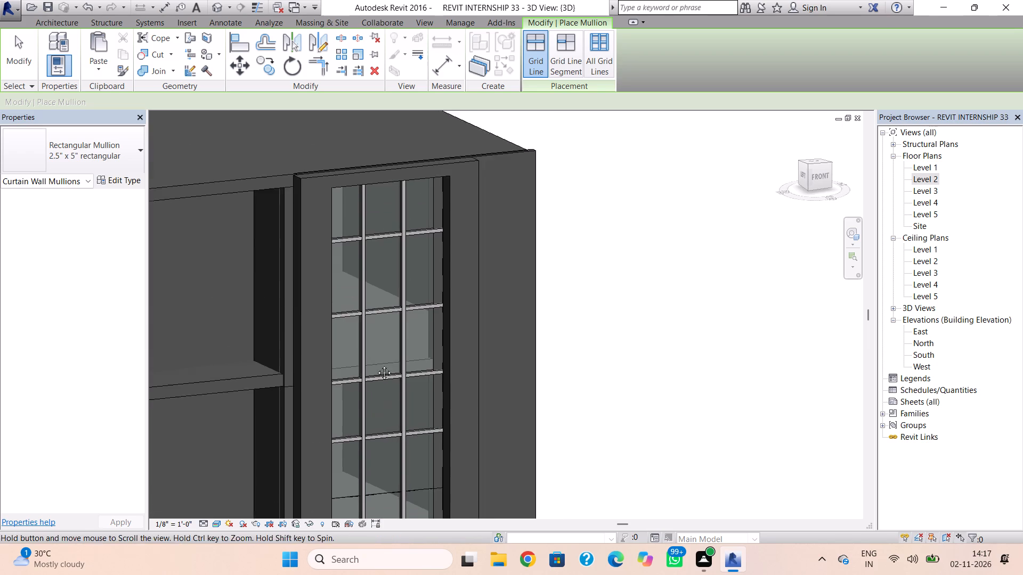
pyautogui.moveTo(376, 365); pyautogui.dragTo(373, 297, button='middle')
pyautogui.click(341, 401)
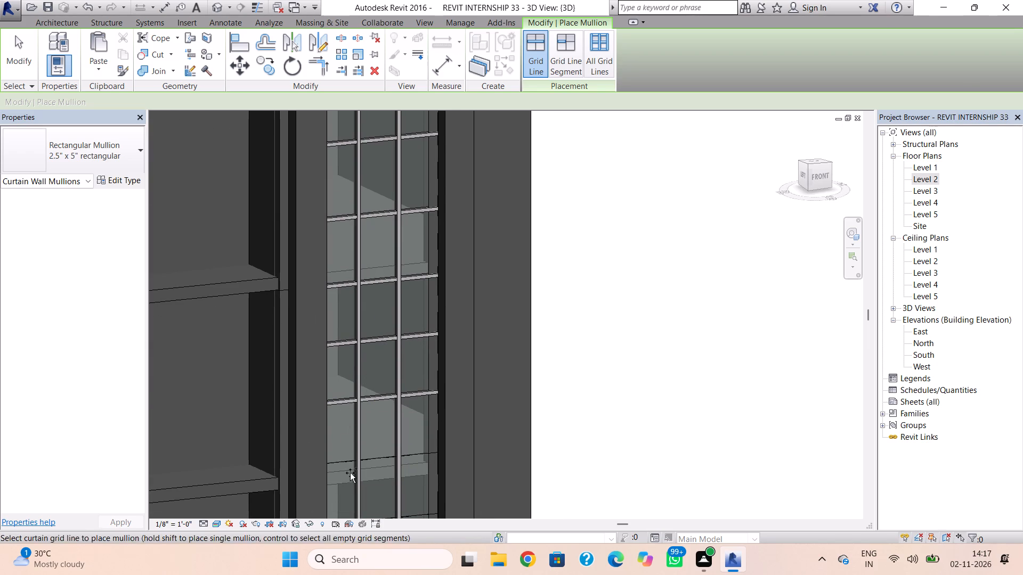
pyautogui.click(348, 459)
pyautogui.scroll(-1, 375, 458)
pyautogui.moveTo(372, 445); pyautogui.dragTo(359, 323, button='middle')
pyautogui.click(329, 396)
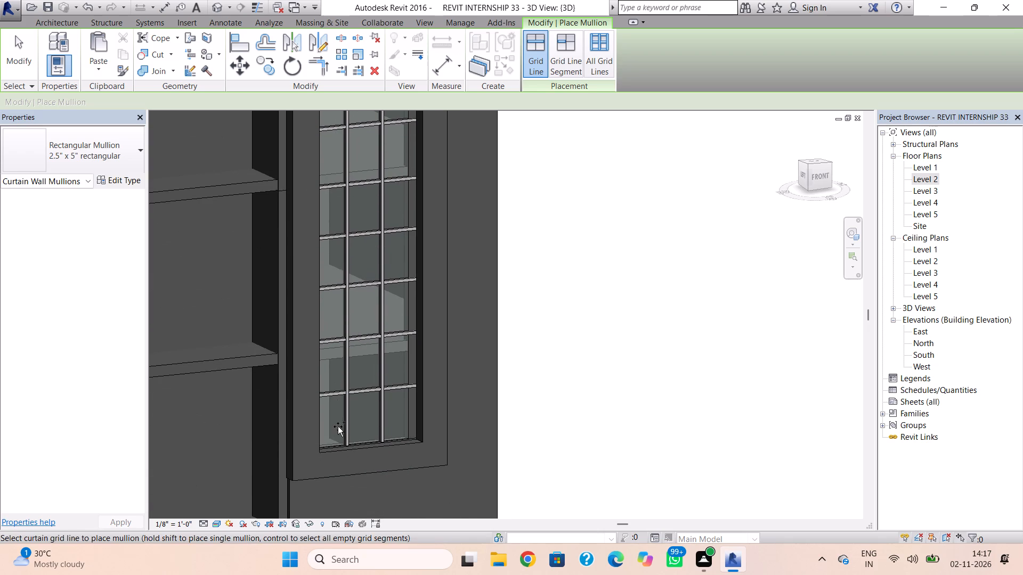
# Place 2.5" x 5" rectangular mullions along the curtain wall's bottom, east, west and top edges.
pyautogui.click(336, 443)
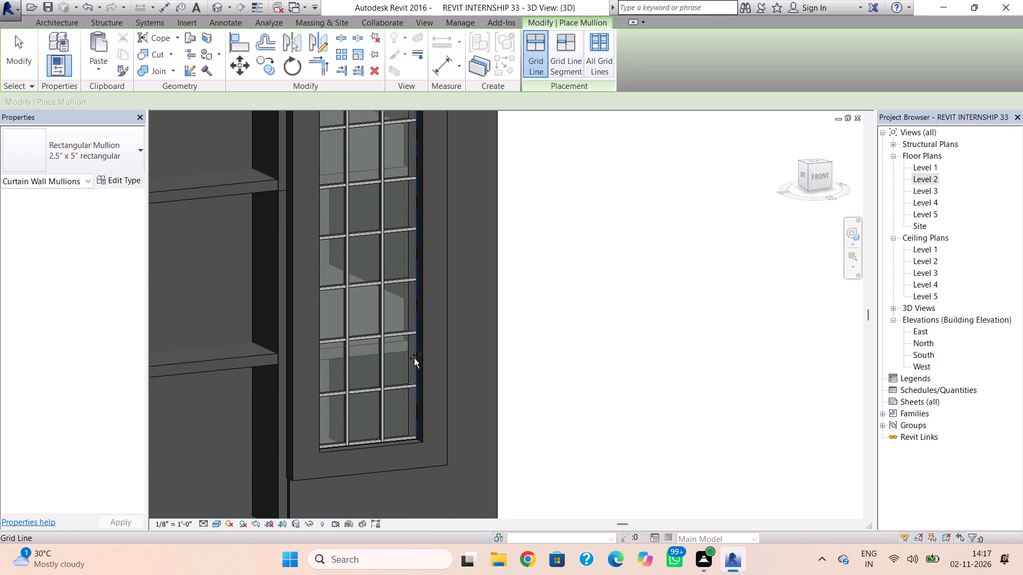
pyautogui.click(414, 358)
pyautogui.keyDown('shift'); pyautogui.moveTo(403, 368); pyautogui.dragTo(246, 376, button='right'); pyautogui.keyUp('shift')
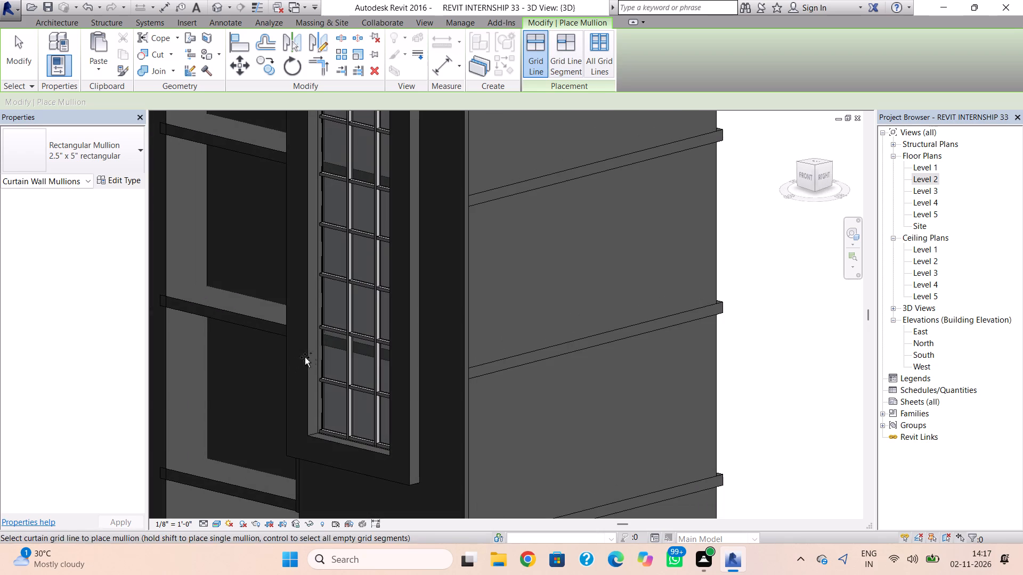
pyautogui.click(321, 350)
pyautogui.keyDown('shift'); pyautogui.moveTo(330, 346); pyautogui.dragTo(352, 331, button='right'); pyautogui.keyUp('shift')
pyautogui.moveTo(357, 330); pyautogui.dragTo(379, 541, button='middle')
pyautogui.scroll(-1, 357, 330)
pyautogui.keyDown('shift'); pyautogui.moveTo(389, 340); pyautogui.dragTo(402, 265, button='right'); pyautogui.keyUp('shift')
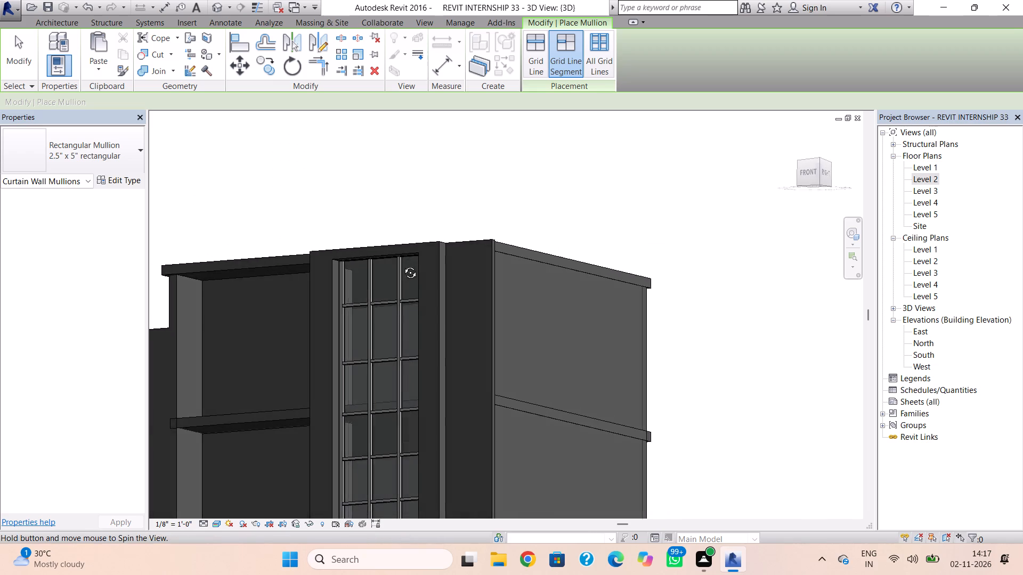
pyautogui.keyDown('shift'); pyautogui.moveTo(402, 265); pyautogui.dragTo(408, 257, button='right'); pyautogui.keyUp('shift')
pyautogui.click(404, 258)
# Examine the mullioned curtain wall within the whole building from the front and finish placing mullions.
pyautogui.scroll(-4, 385, 371)
pyautogui.moveTo(388, 380); pyautogui.dragTo(392, 361, button='middle')
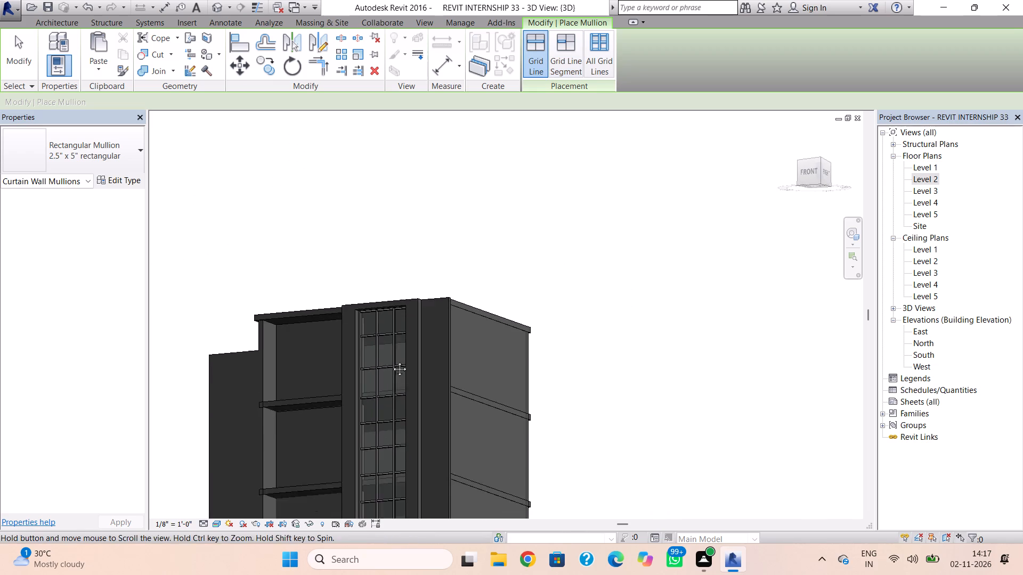
pyautogui.moveTo(392, 361); pyautogui.dragTo(402, 291, button='middle')
pyautogui.scroll(1, 401, 297)
pyautogui.scroll(-4, 403, 310)
pyautogui.keyDown('shift'); pyautogui.moveTo(405, 315); pyautogui.dragTo(484, 416, button='right'); pyautogui.keyUp('shift')
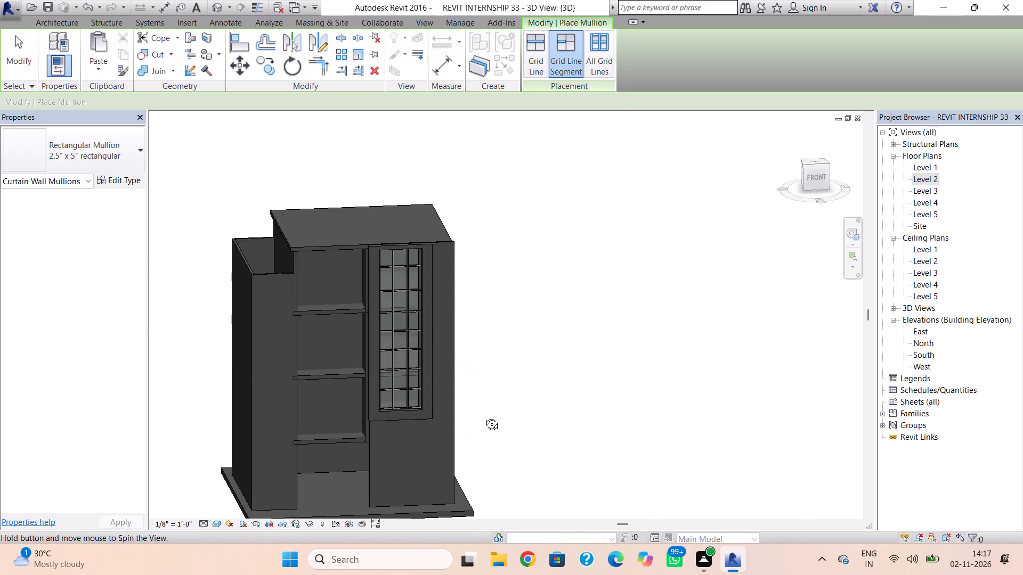
pyautogui.keyDown('shift'); pyautogui.moveTo(484, 416); pyautogui.dragTo(484, 416, button='right'); pyautogui.keyUp('shift')
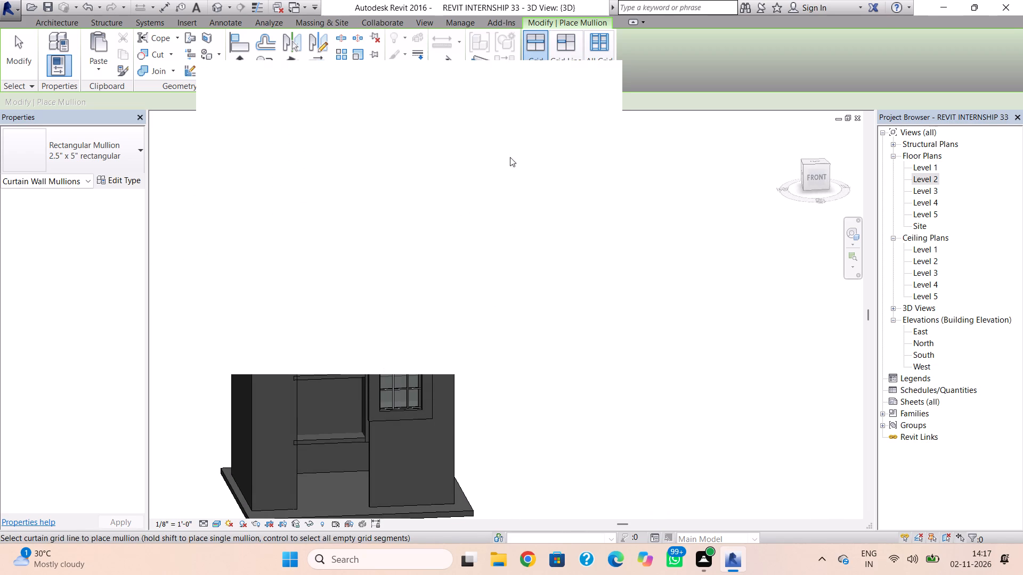
pyautogui.click(595, 80)
pyautogui.click(595, 80)
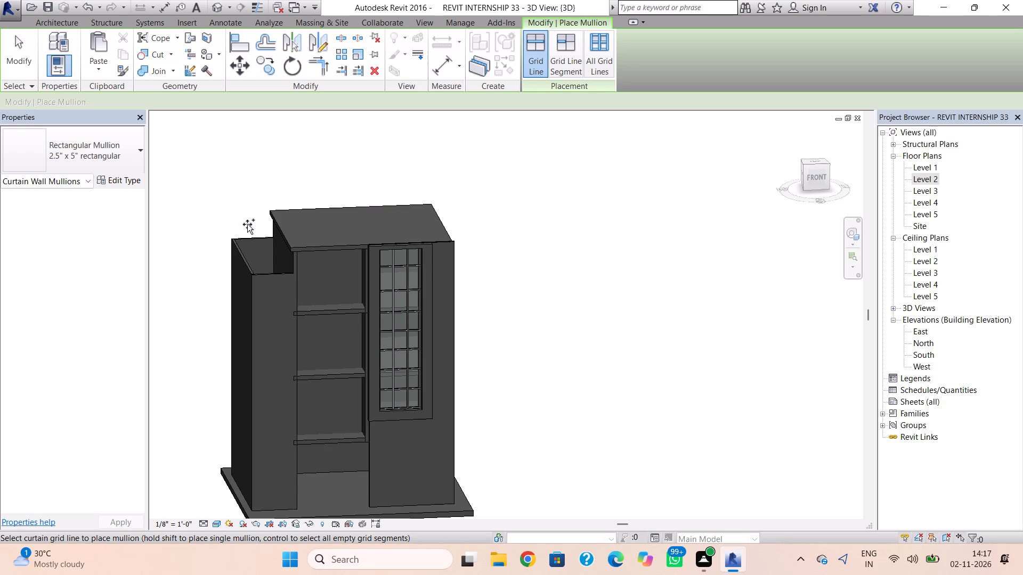
pyautogui.press('Escape')
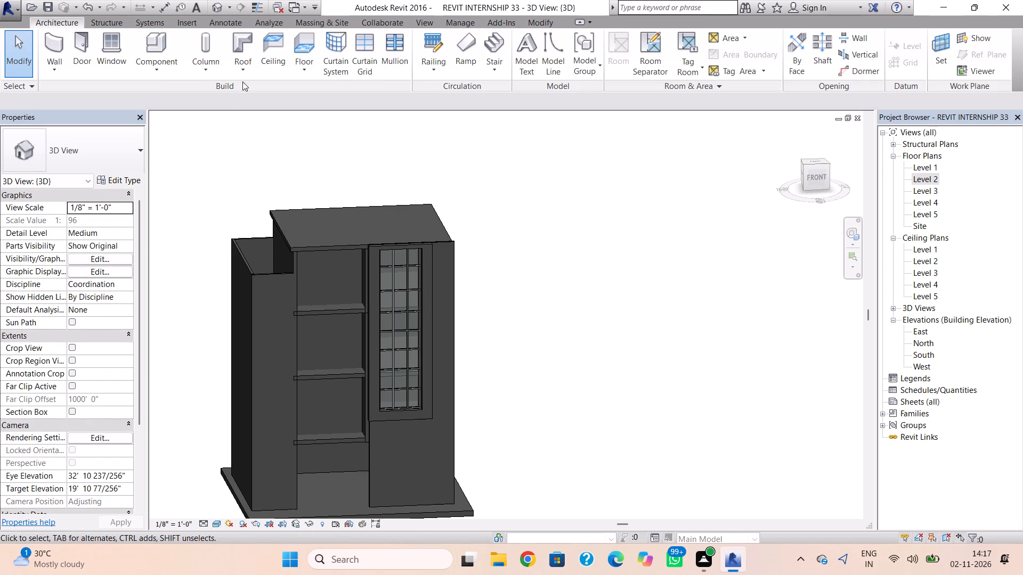
# Create a Generic - 9" footprint roof on Level 5 with a rectangular boundary about 24'-10" long over the west block.
pyautogui.click(245, 45)
pyautogui.click(522, 283)
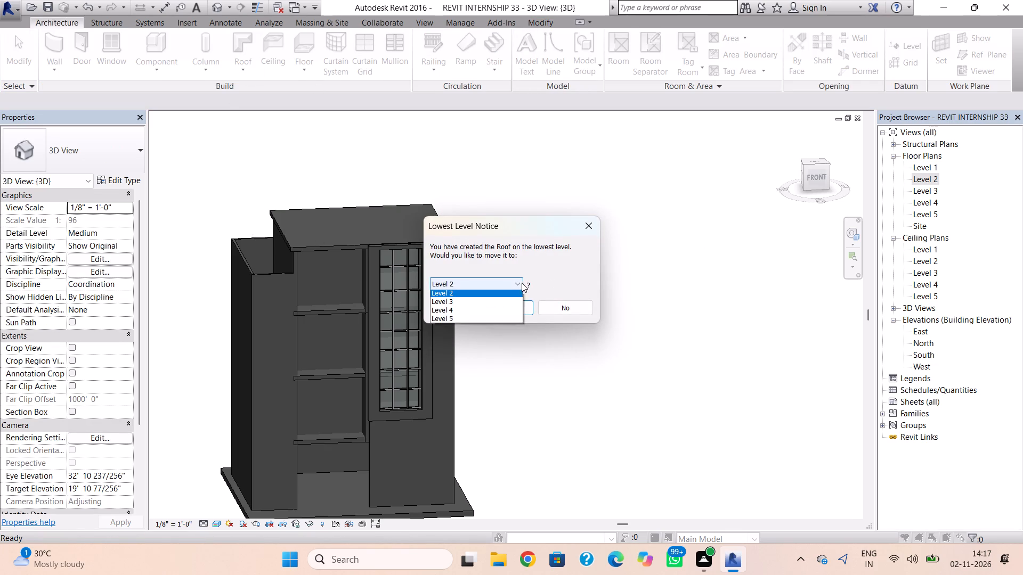
pyautogui.click(487, 328)
pyautogui.click(515, 310)
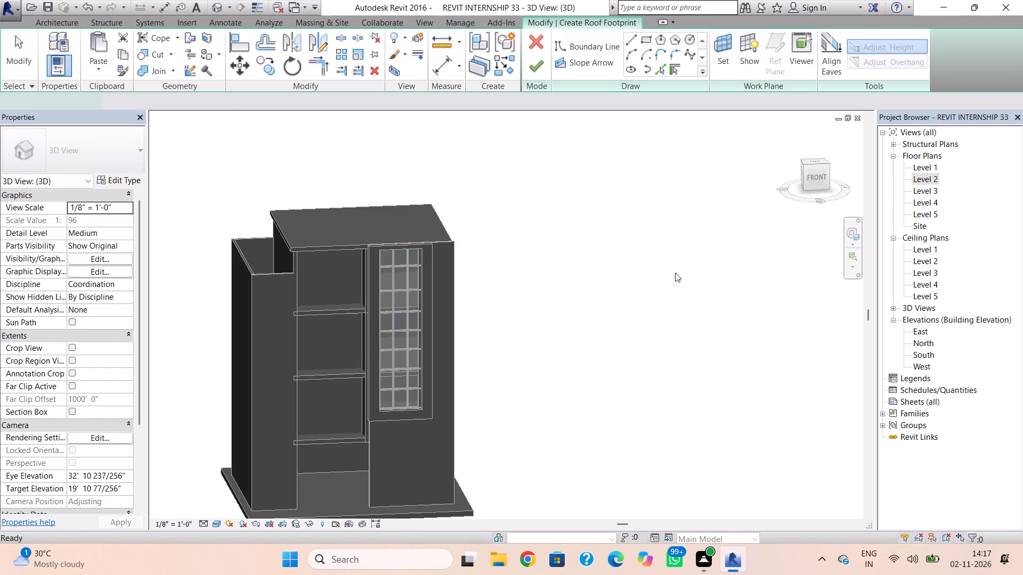
pyautogui.doubleClick(934, 215)
pyautogui.scroll(-3, 389, 309)
pyautogui.moveTo(392, 312); pyautogui.dragTo(759, 398, button='middle')
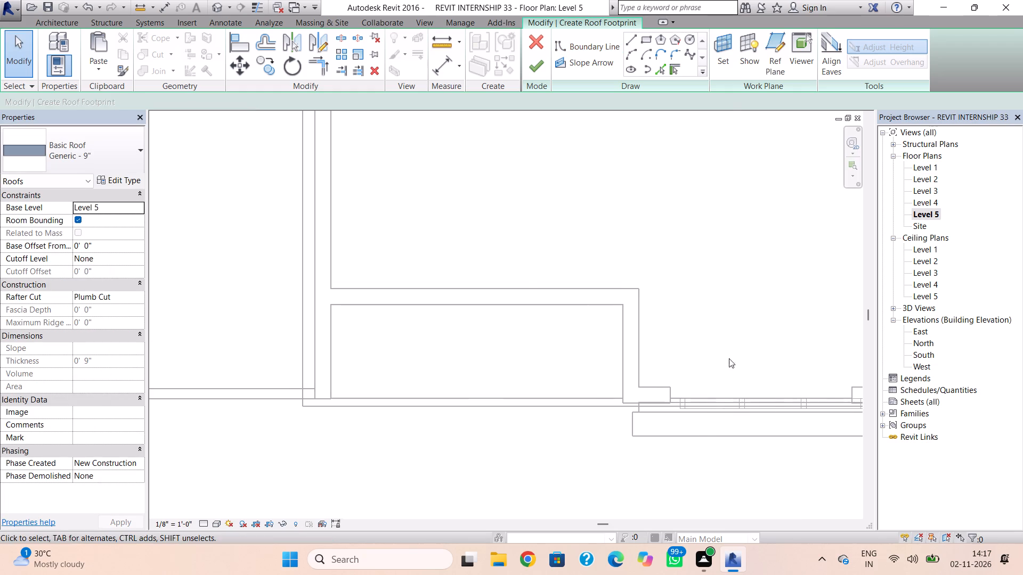
pyautogui.scroll(-2, 523, 284)
pyautogui.moveTo(525, 286); pyautogui.dragTo(627, 401, button='middle')
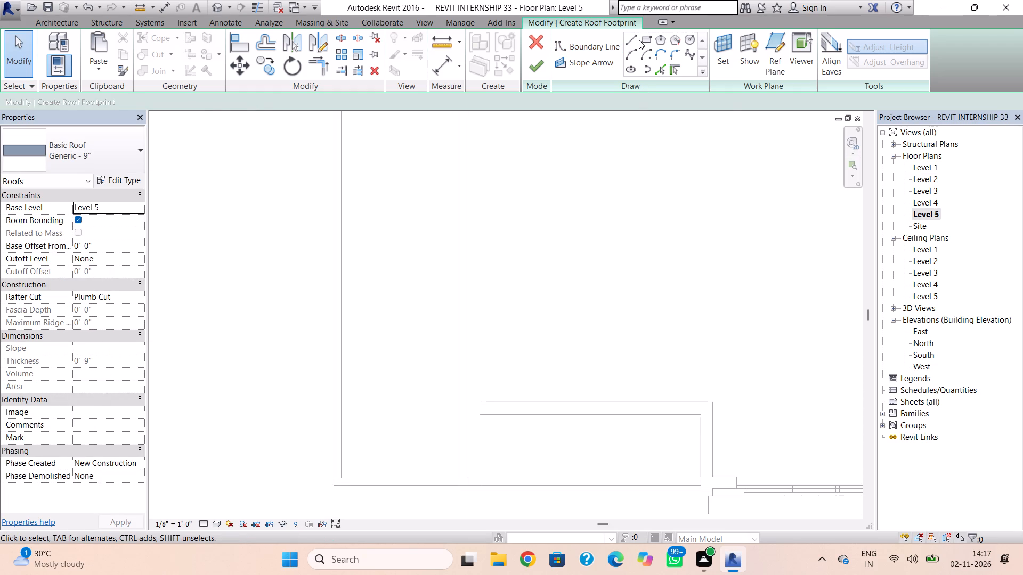
pyautogui.click(640, 40)
pyautogui.moveTo(376, 259); pyautogui.dragTo(389, 396, button='middle')
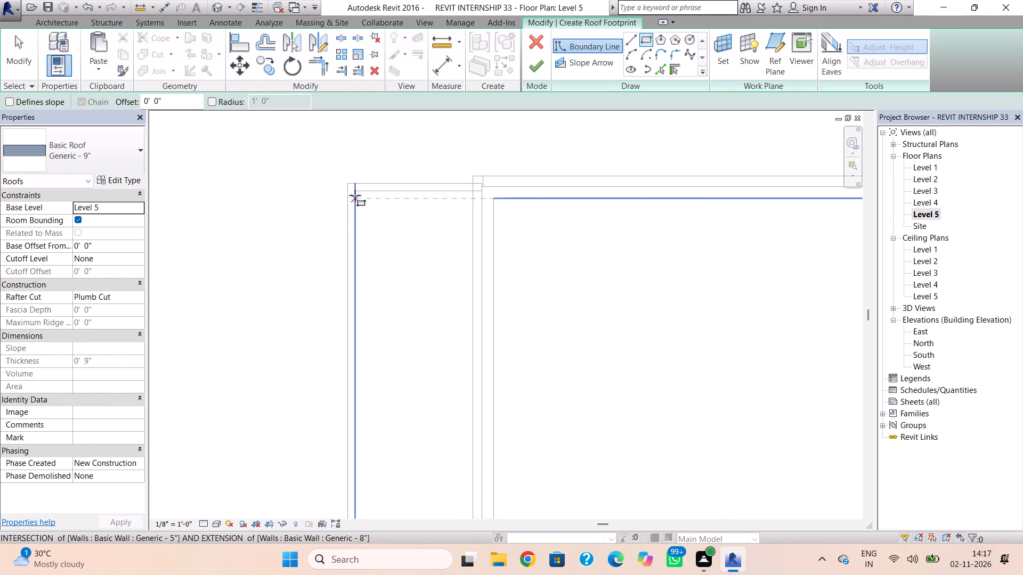
pyautogui.click(350, 183)
pyautogui.scroll(-3, 448, 423)
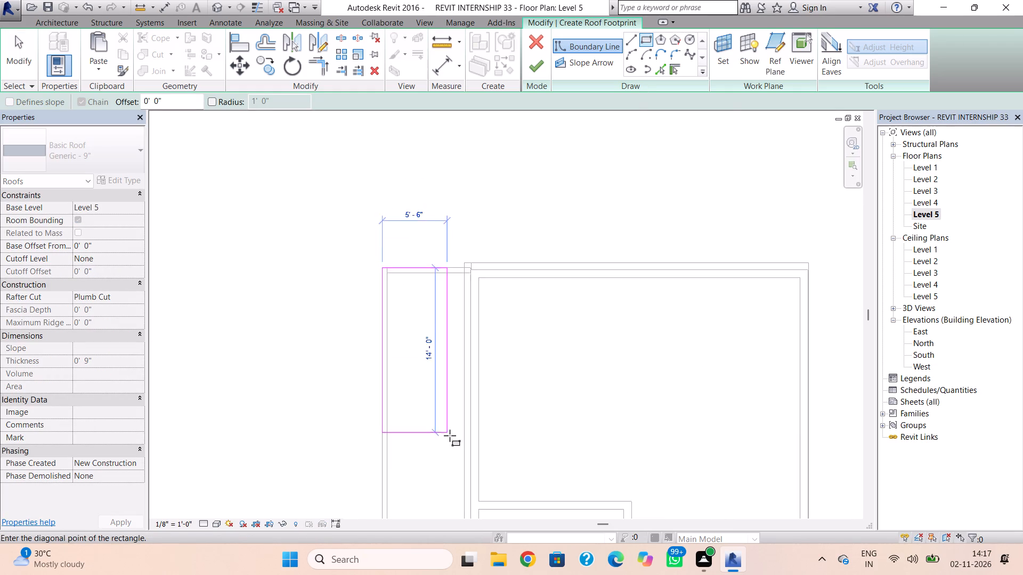
pyautogui.moveTo(449, 434); pyautogui.dragTo(429, 264, button='middle')
pyautogui.scroll(3, 439, 395)
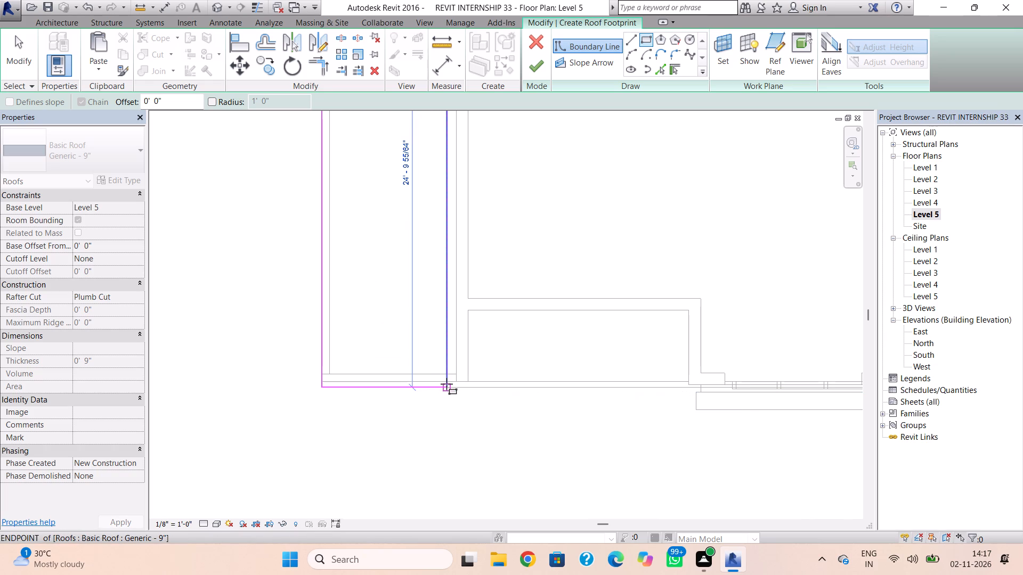
pyautogui.scroll(4, 445, 374)
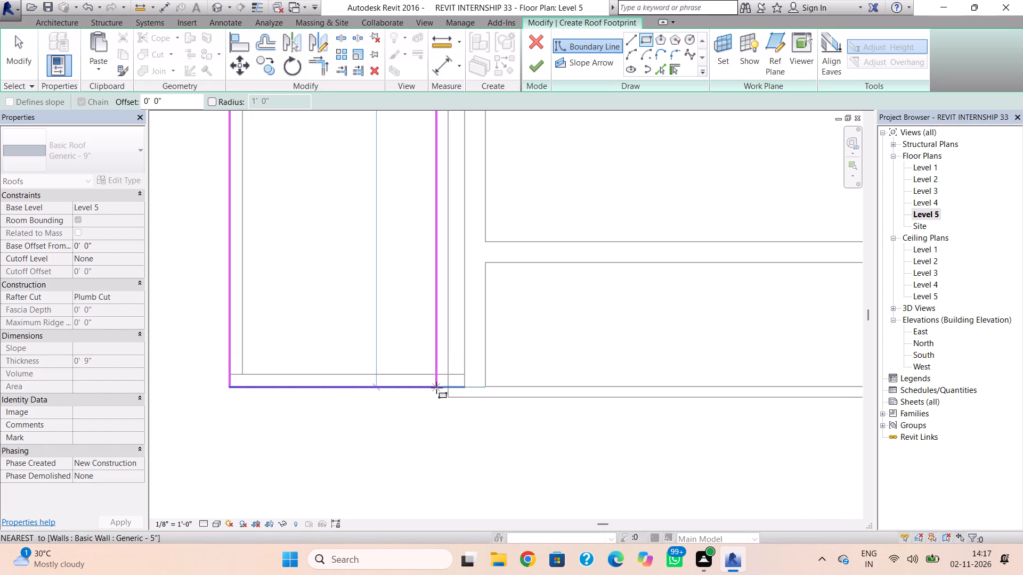
pyautogui.click(444, 388)
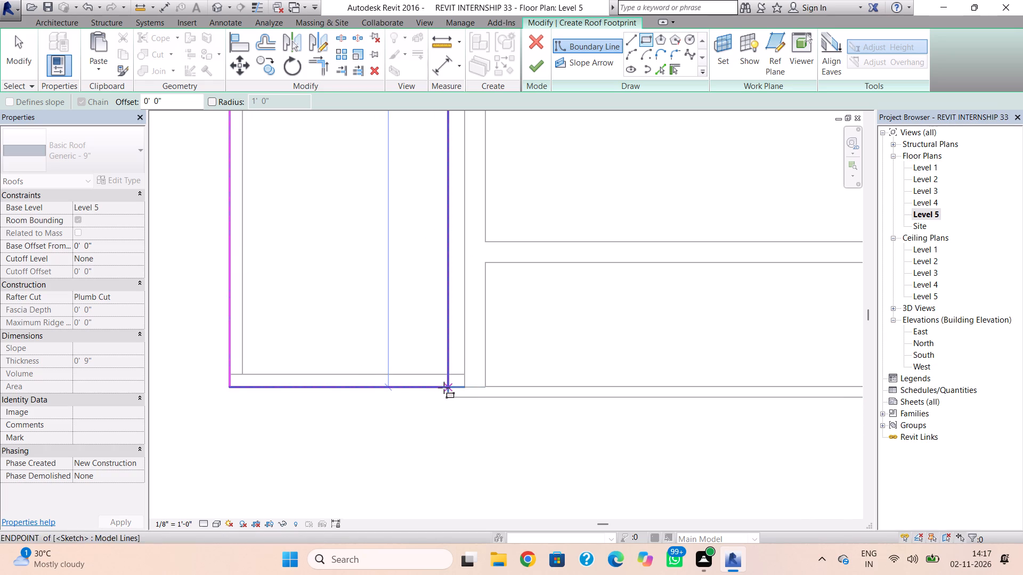
pyautogui.click(531, 77)
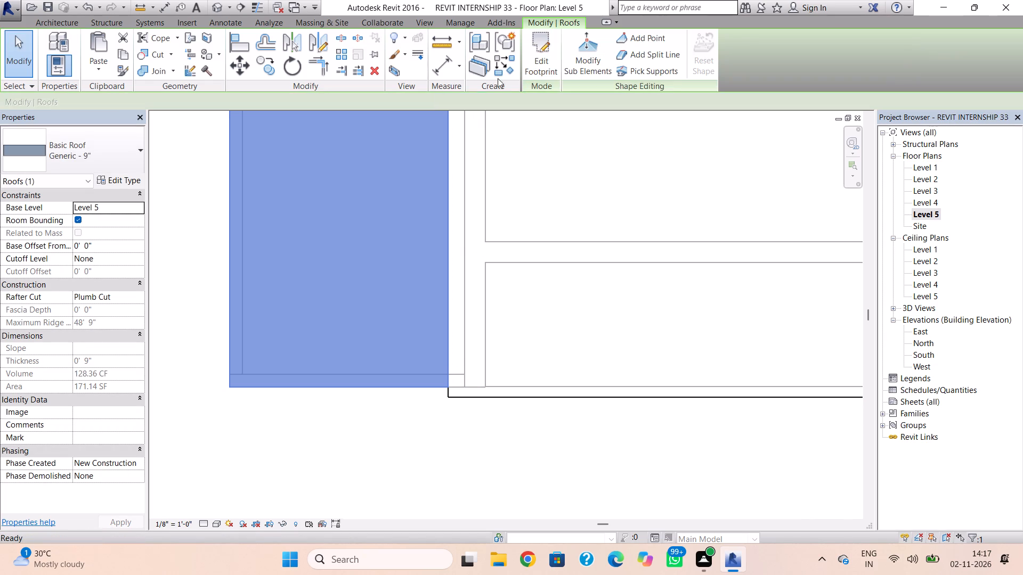
# In the 3D view, set the west block roof's base offset from Level 5 to -4' 0".
pyautogui.click(216, 8)
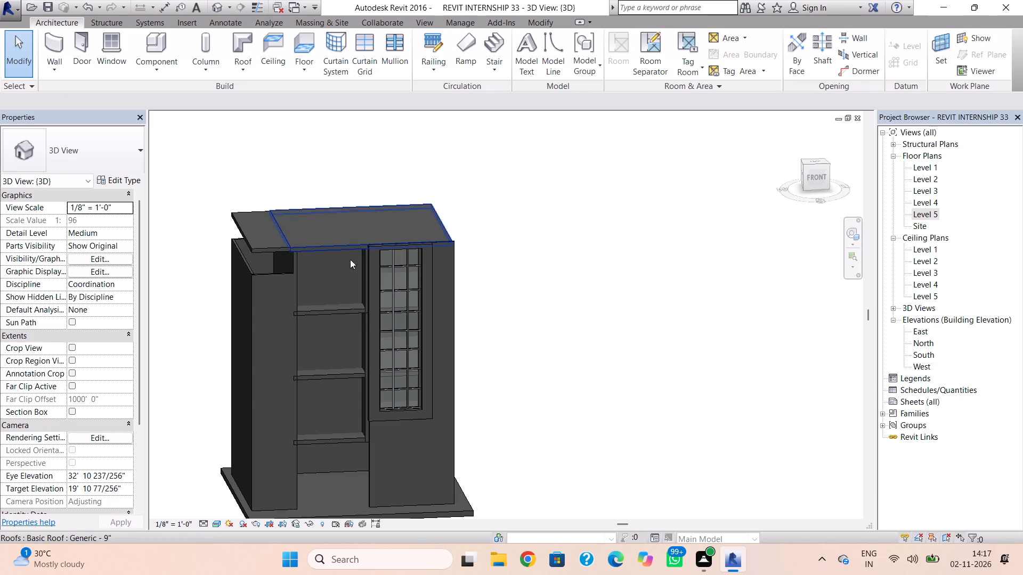
pyautogui.press('Escape')
pyautogui.click(267, 247)
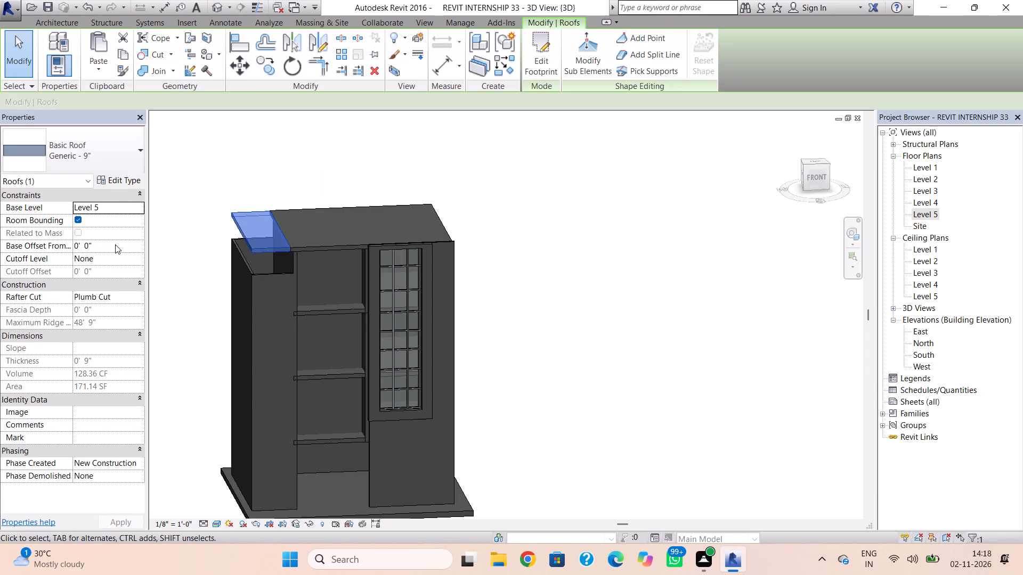
pyautogui.click(115, 244)
pyautogui.write("4'")
pyautogui.press('Return')
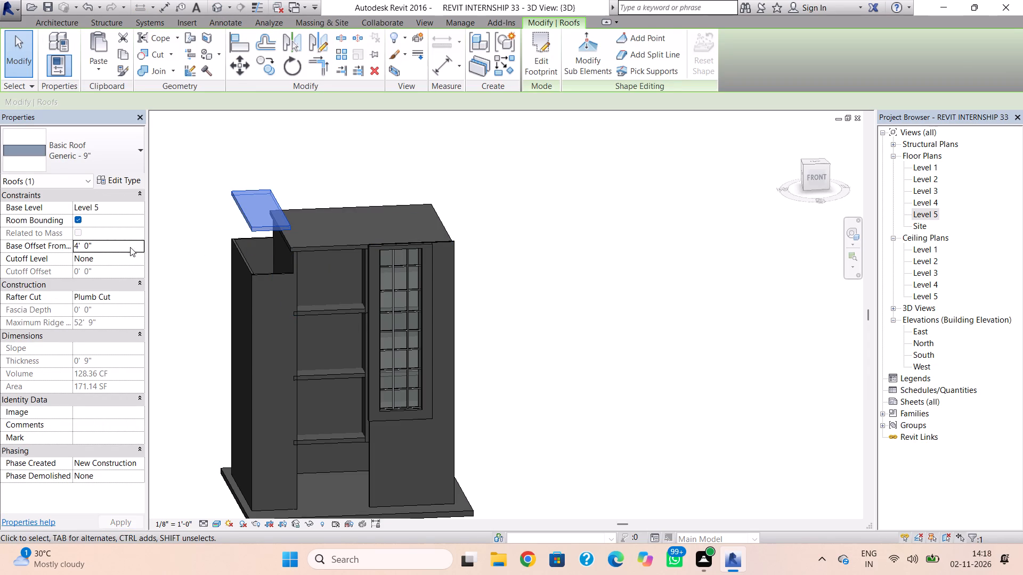
pyautogui.click(126, 245)
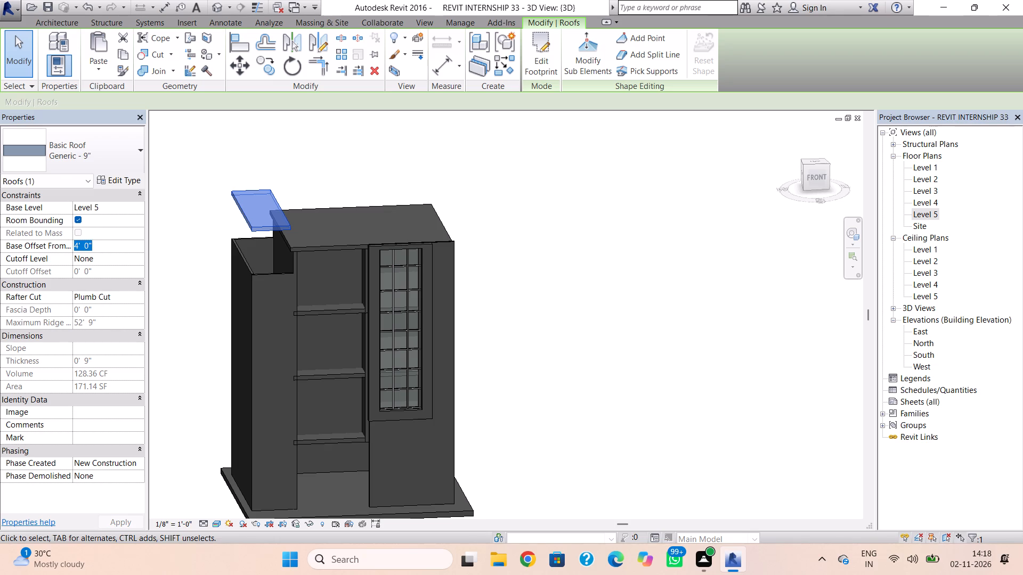
pyautogui.write("-4'")
pyautogui.press('Return')
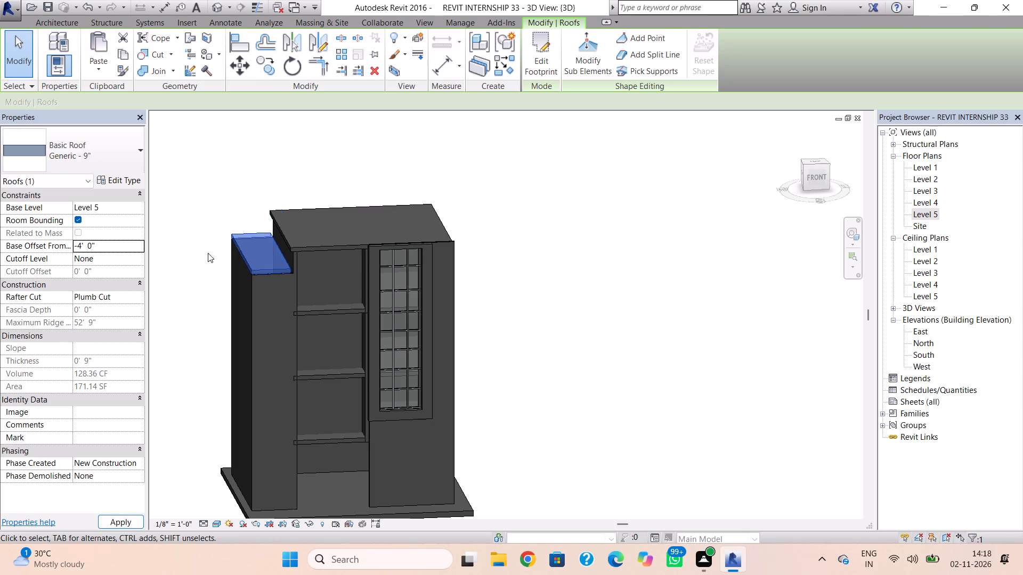
pyautogui.click(213, 310)
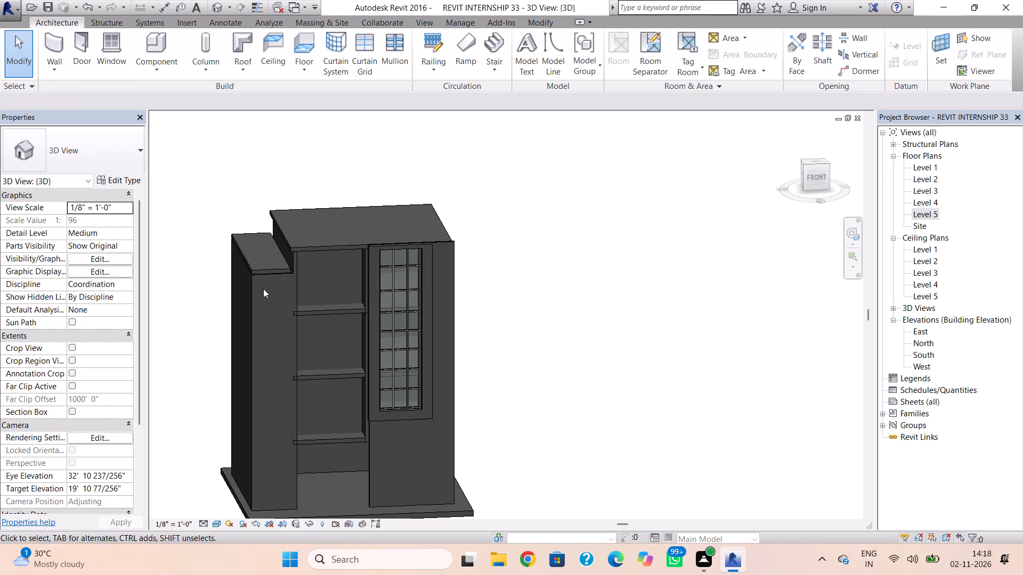
# Load the Door-Double-Sliding family from the US Imperial Doors library for door placement.
pyautogui.scroll(7, 268, 270)
pyautogui.keyDown('shift'); pyautogui.moveTo(188, 328); pyautogui.dragTo(304, 368, button='right'); pyautogui.keyUp('shift')
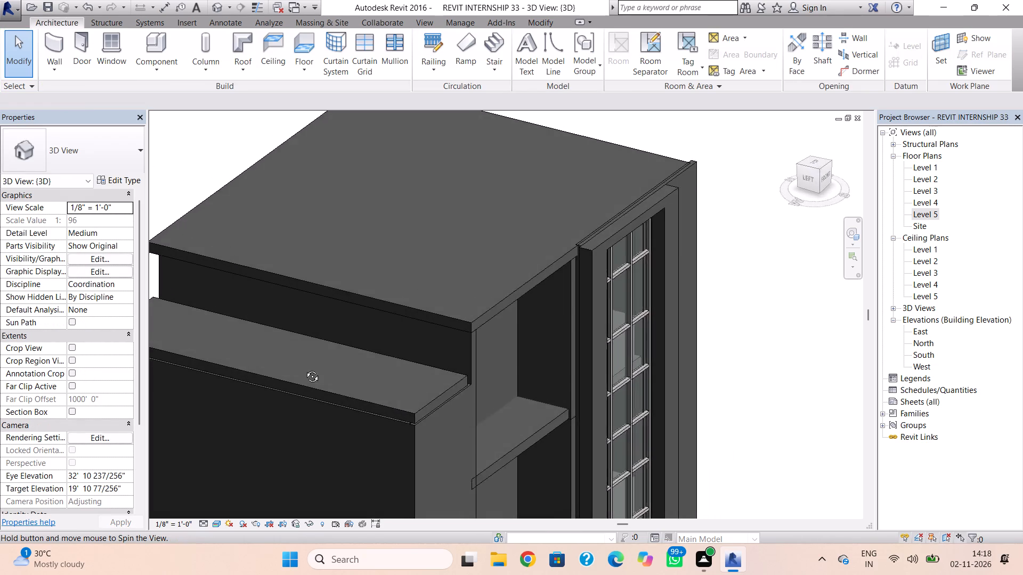
pyautogui.keyDown('shift'); pyautogui.moveTo(304, 368); pyautogui.dragTo(190, 292, button='right'); pyautogui.keyUp('shift')
pyautogui.scroll(-4, 261, 324)
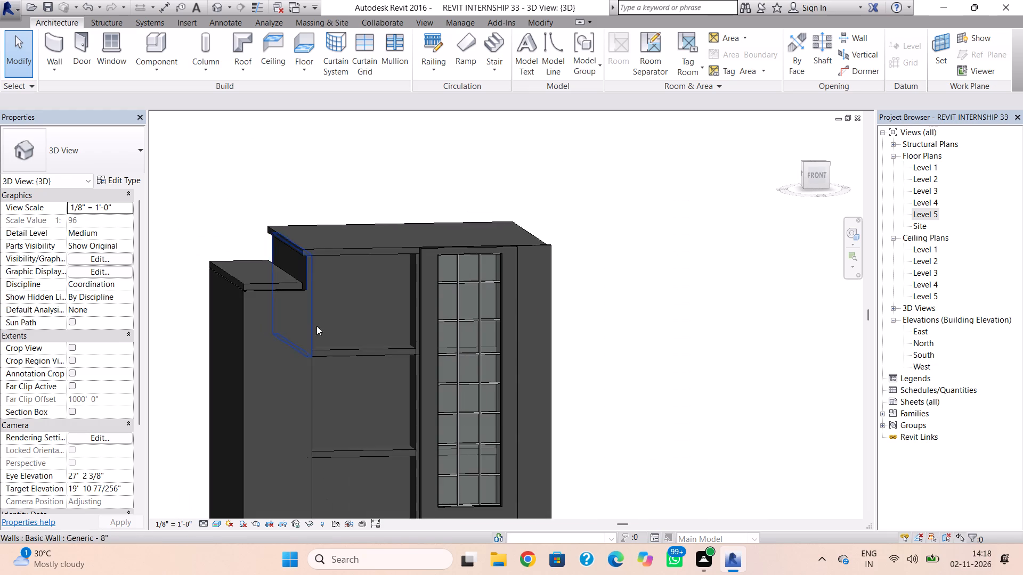
pyautogui.keyDown('shift'); pyautogui.moveTo(316, 326); pyautogui.dragTo(288, 321, button='right'); pyautogui.keyUp('shift')
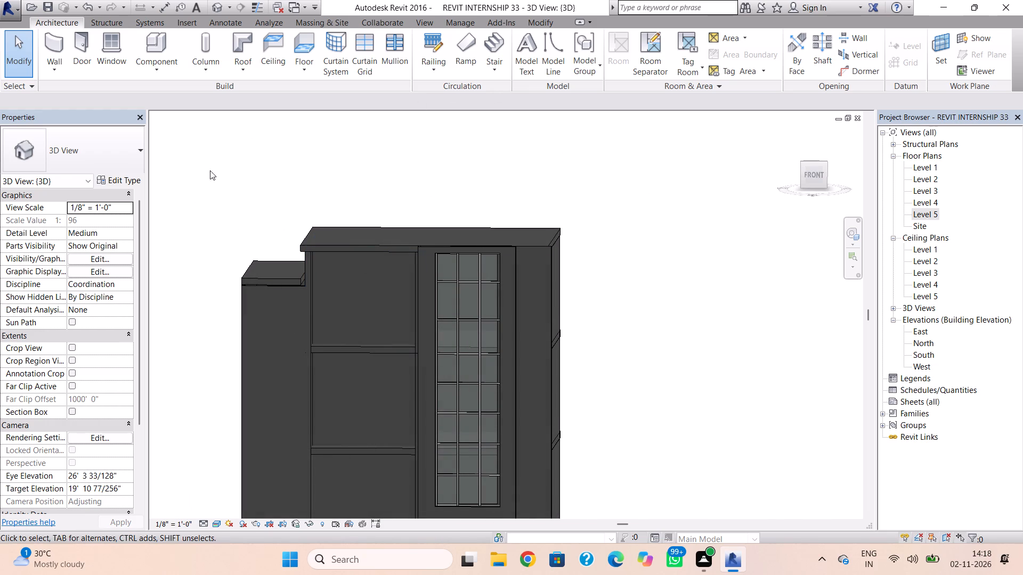
pyautogui.click(87, 44)
pyautogui.click(527, 42)
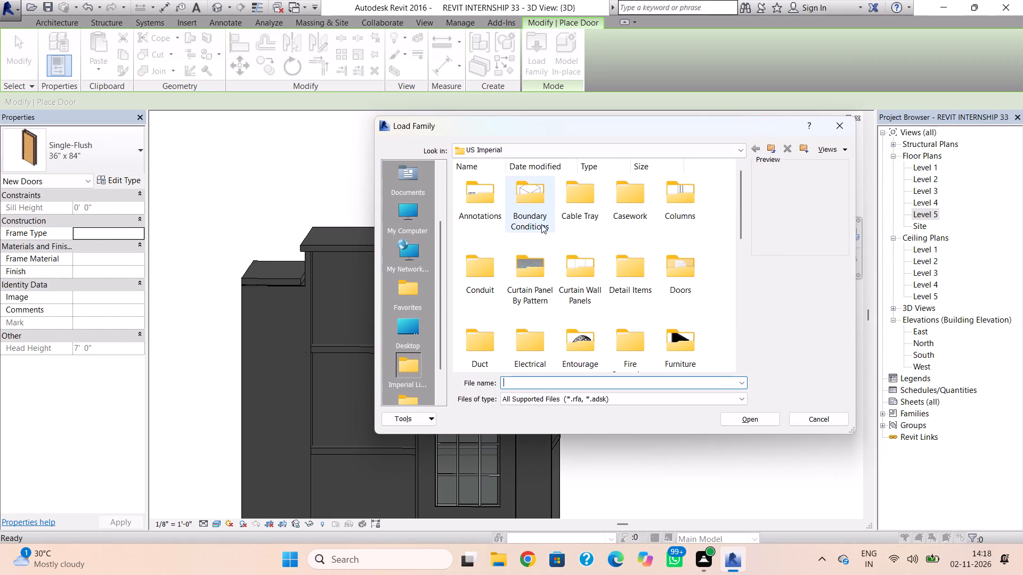
pyautogui.click(673, 272)
pyautogui.click(673, 272)
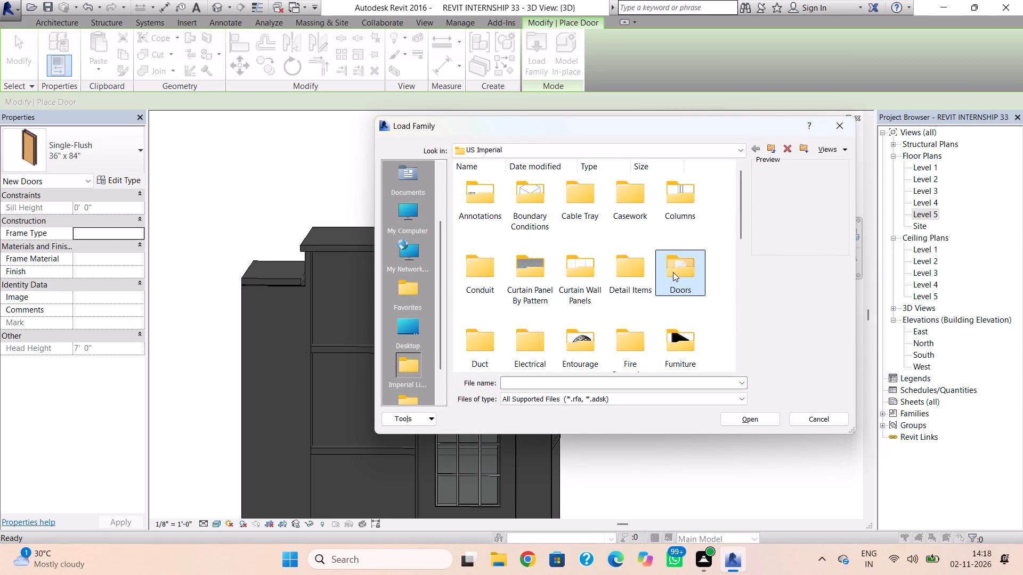
pyautogui.doubleClick(673, 272)
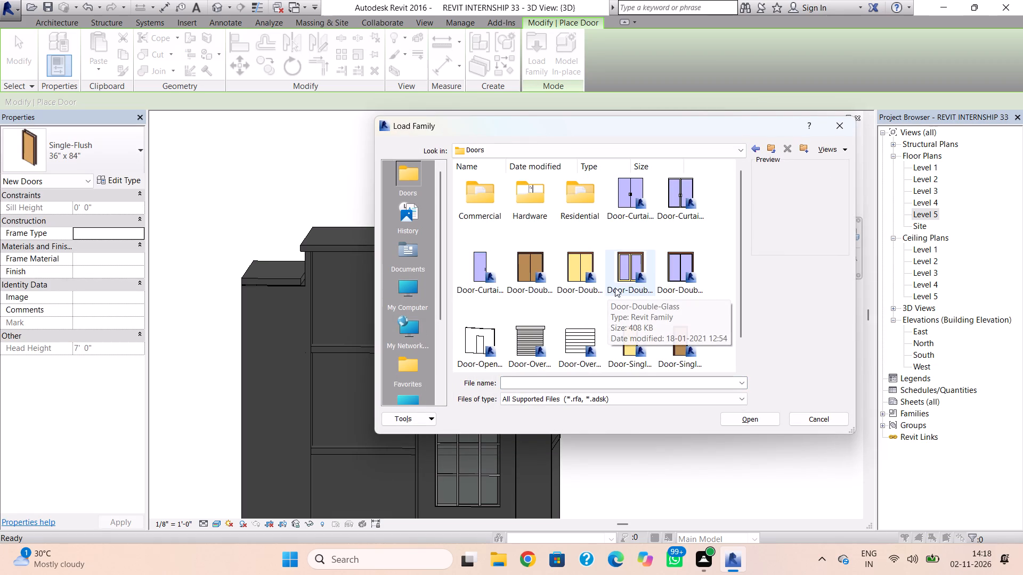
pyautogui.click(669, 267)
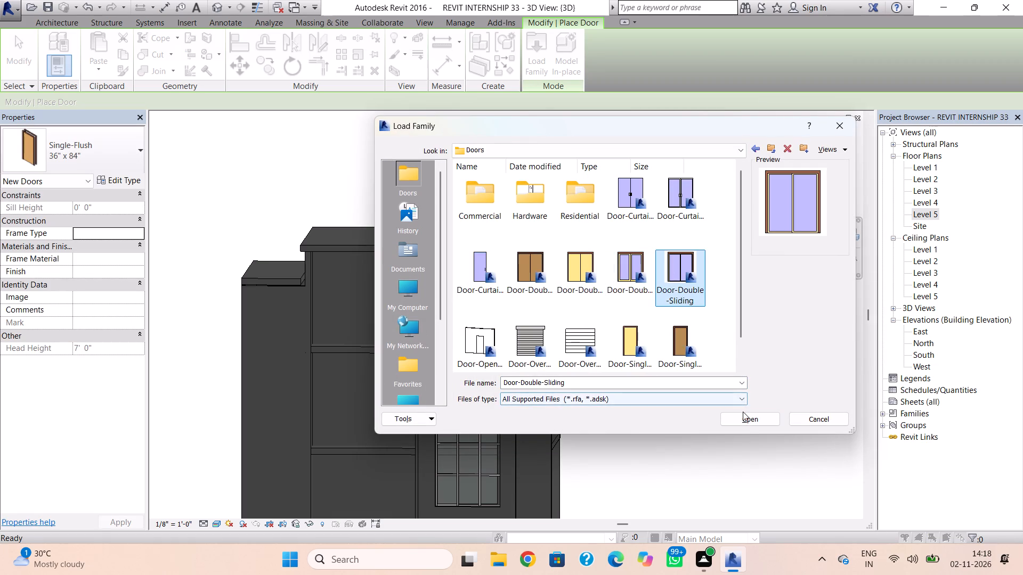
pyautogui.click(745, 416)
pyautogui.click(581, 343)
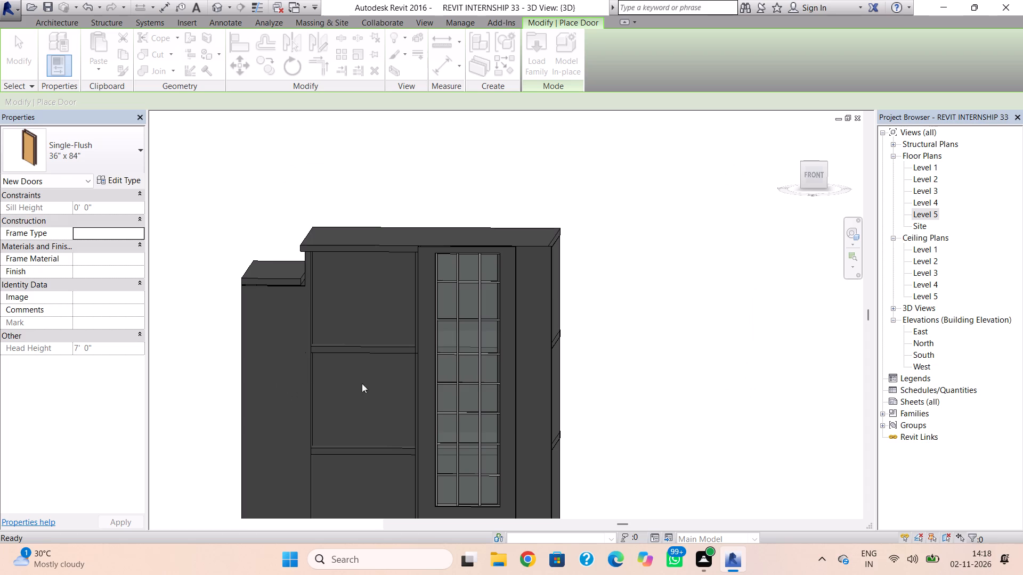
# Place a 68" x 80" double sliding door in the recessed front wall of each of the three upper storeys.
pyautogui.click(366, 313)
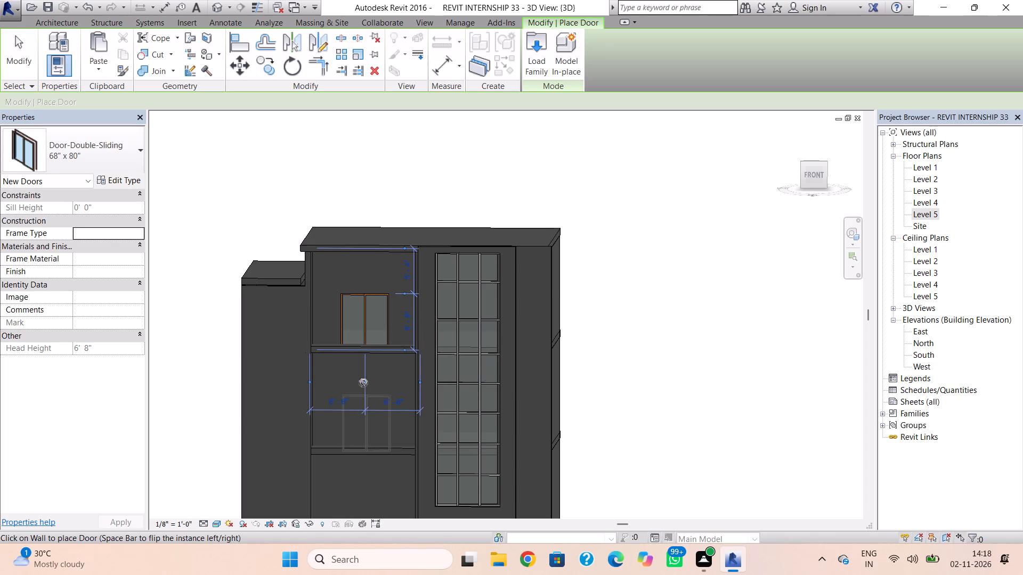
pyautogui.click(364, 417)
pyautogui.moveTo(360, 431); pyautogui.dragTo(358, 335, button='middle')
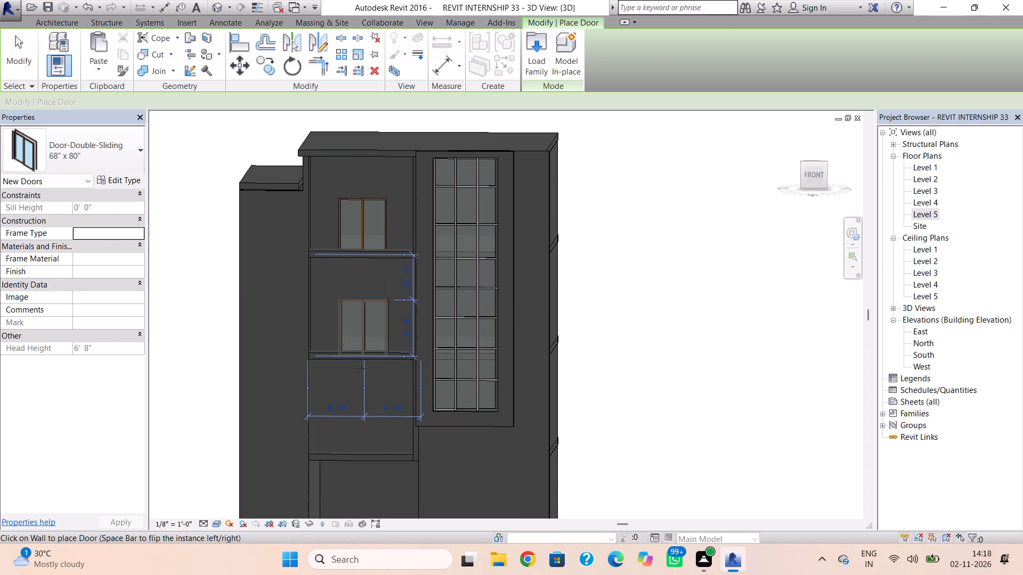
pyautogui.click(360, 419)
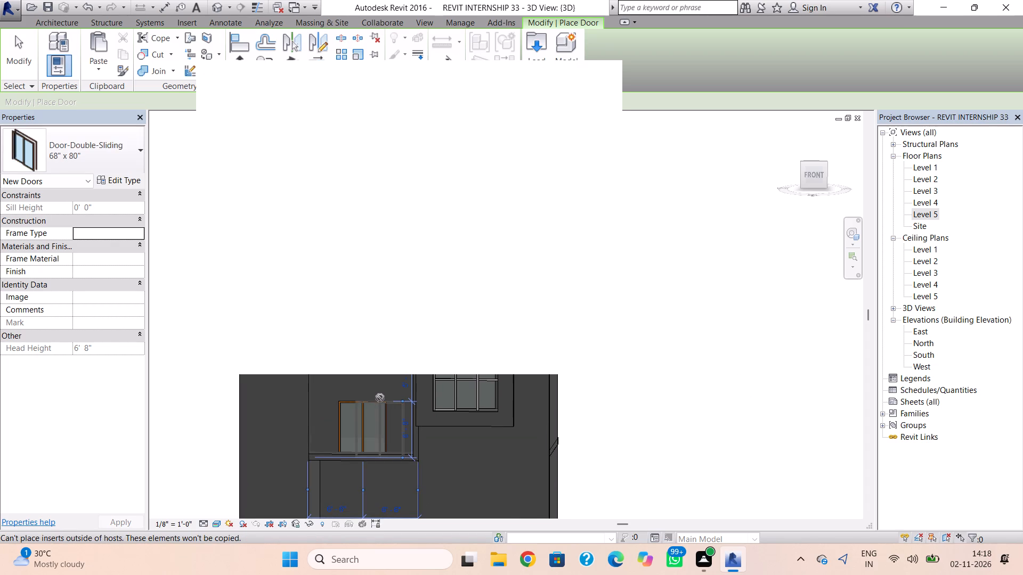
pyautogui.press('Escape')
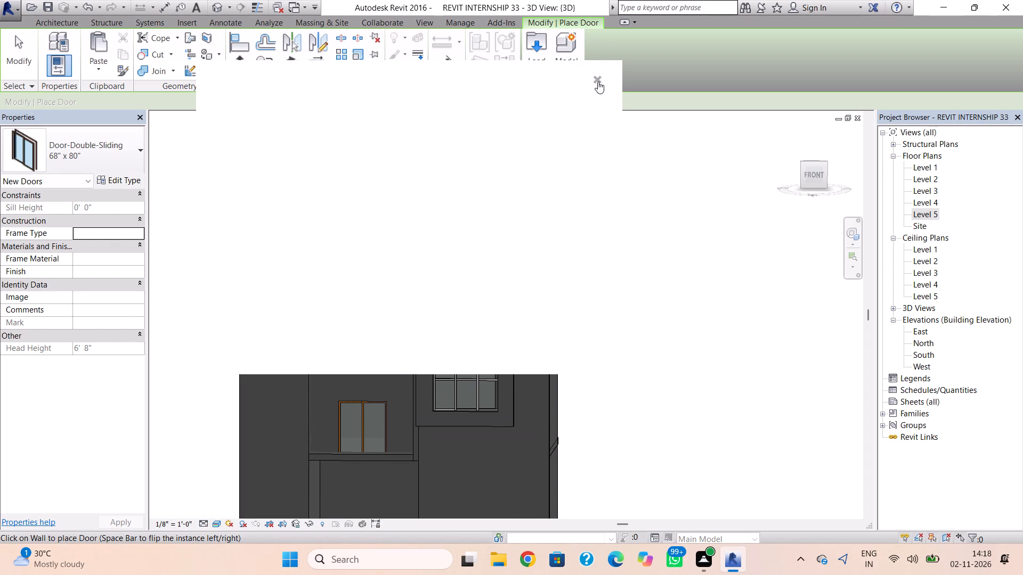
pyautogui.click(596, 81)
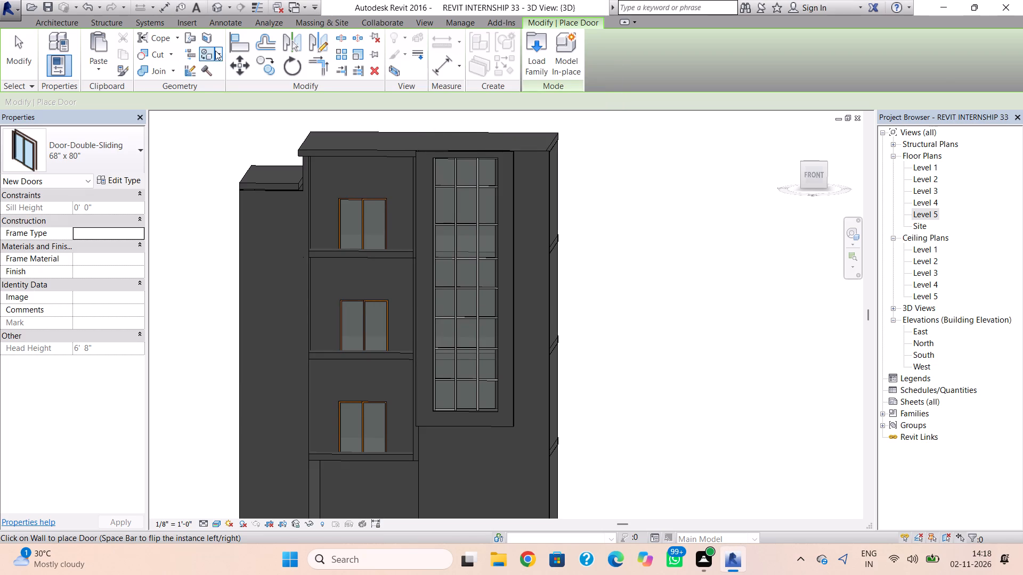
# On the Level 2 plan, create a railing with a straight path about 12'-4" long across the recessed balcony's open front edge.
pyautogui.click(53, 25)
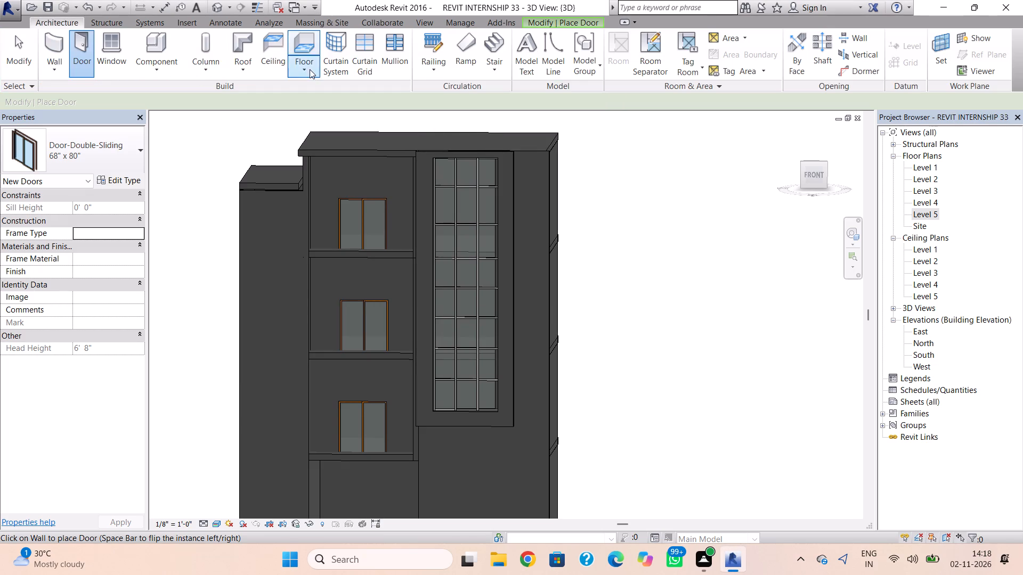
pyautogui.click(431, 48)
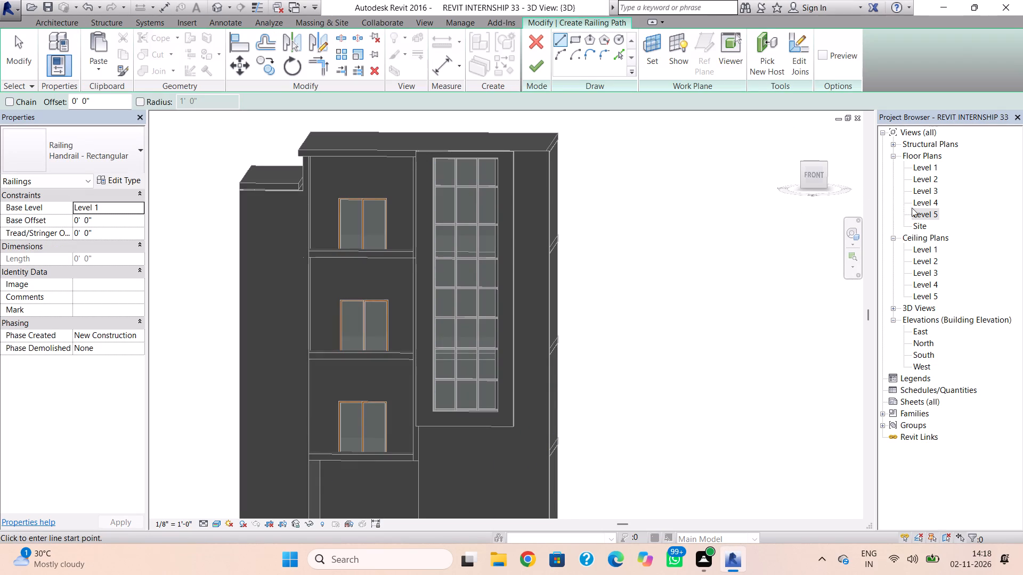
pyautogui.click(929, 168)
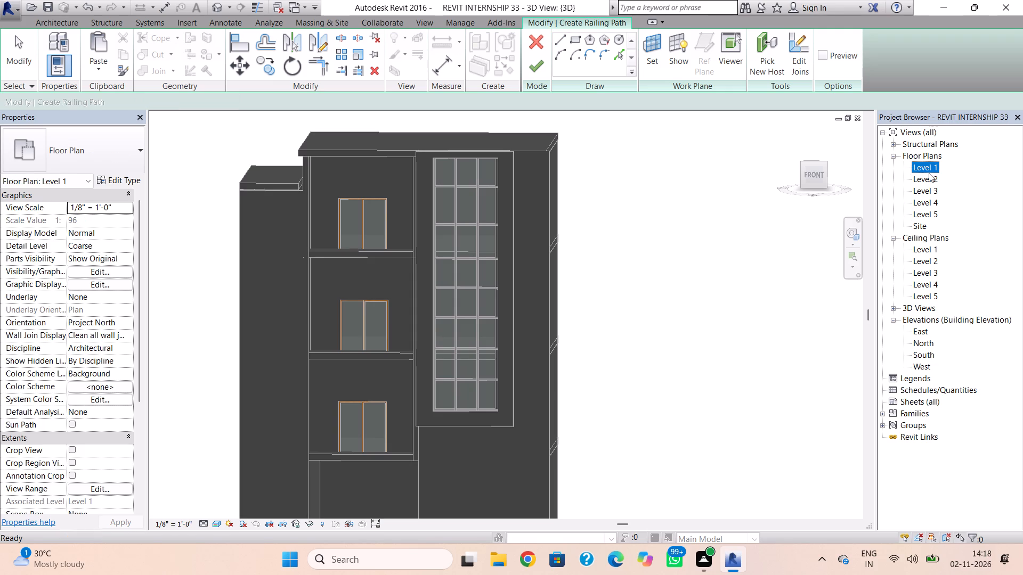
pyautogui.doubleClick(929, 173)
pyautogui.scroll(-8, 448, 285)
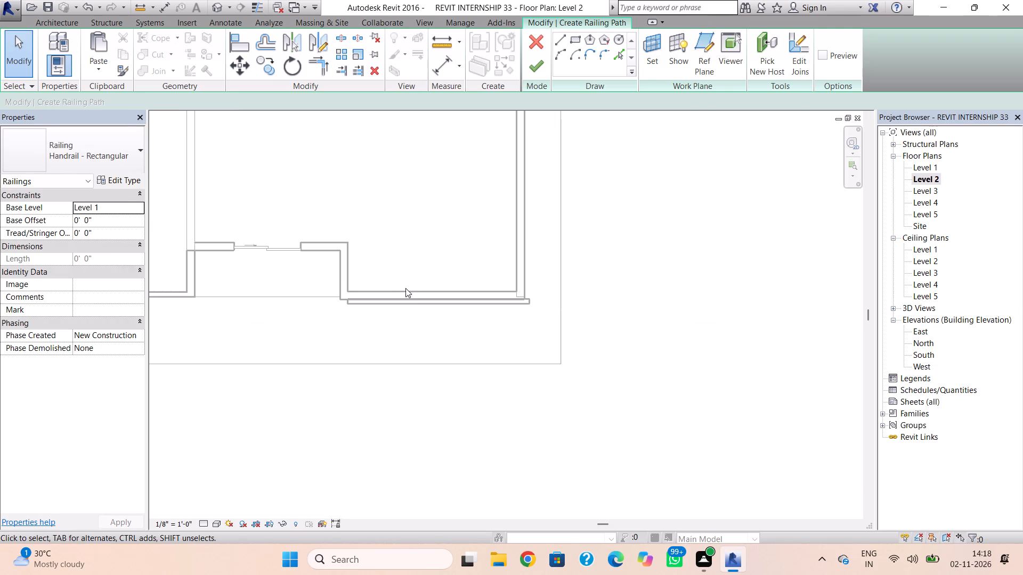
pyautogui.moveTo(407, 287); pyautogui.dragTo(533, 276, button='middle')
pyautogui.scroll(-1, 408, 287)
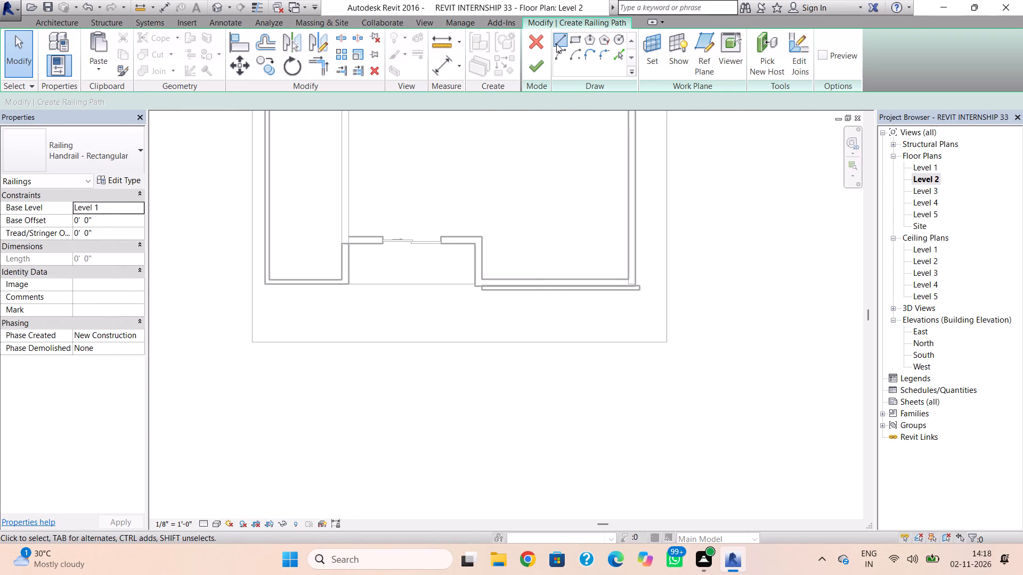
pyautogui.click(556, 44)
pyautogui.scroll(7, 362, 297)
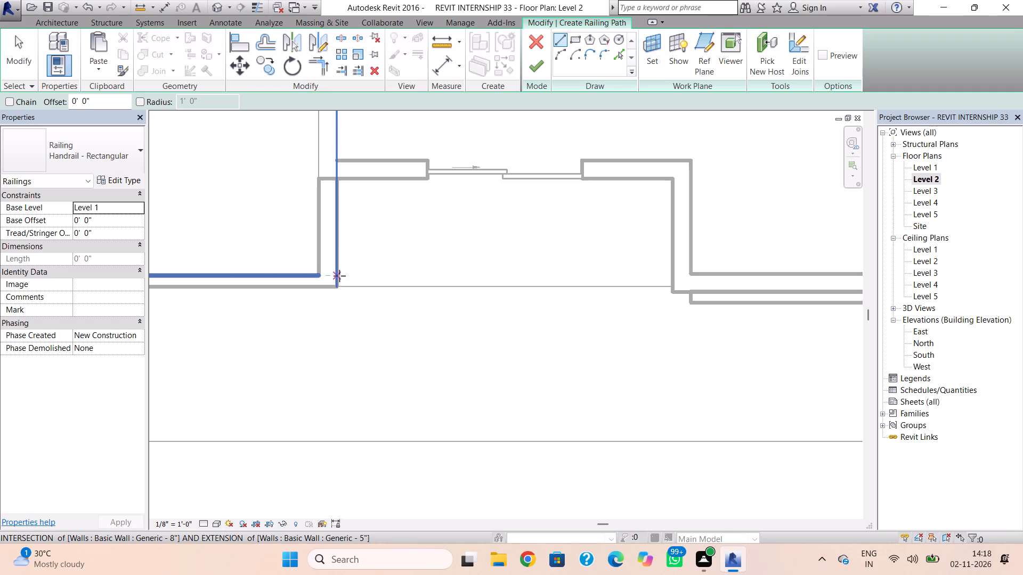
pyautogui.click(339, 278)
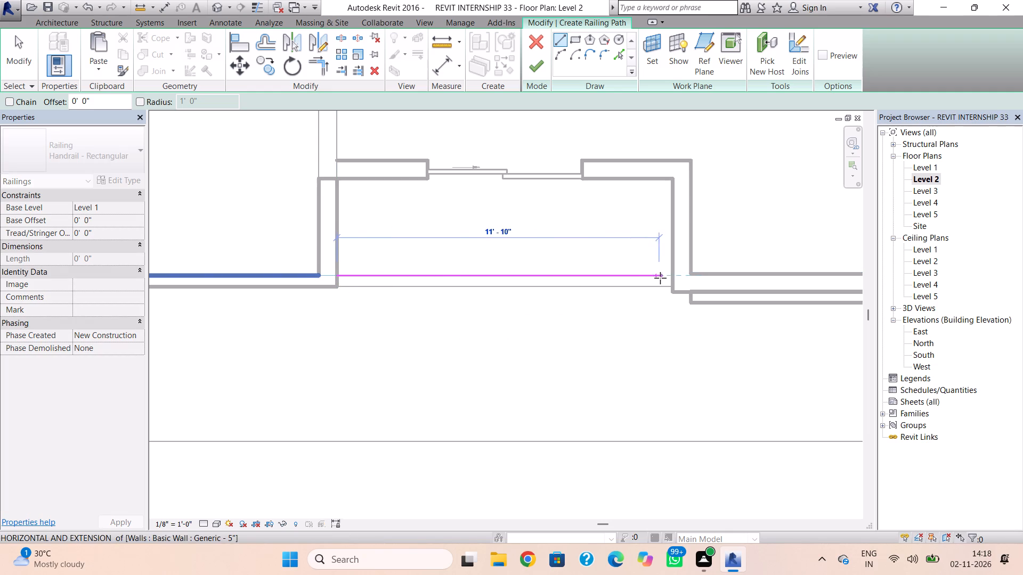
pyautogui.click(670, 277)
pyautogui.click(528, 68)
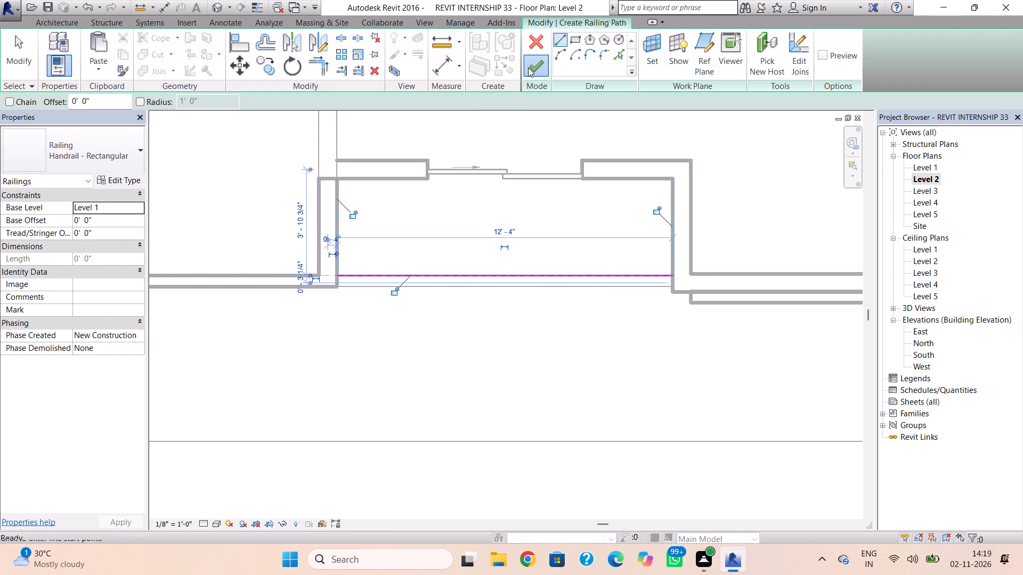
# In the 3D view, set the new balcony railing's base level to Level 2.
pyautogui.click(221, 9)
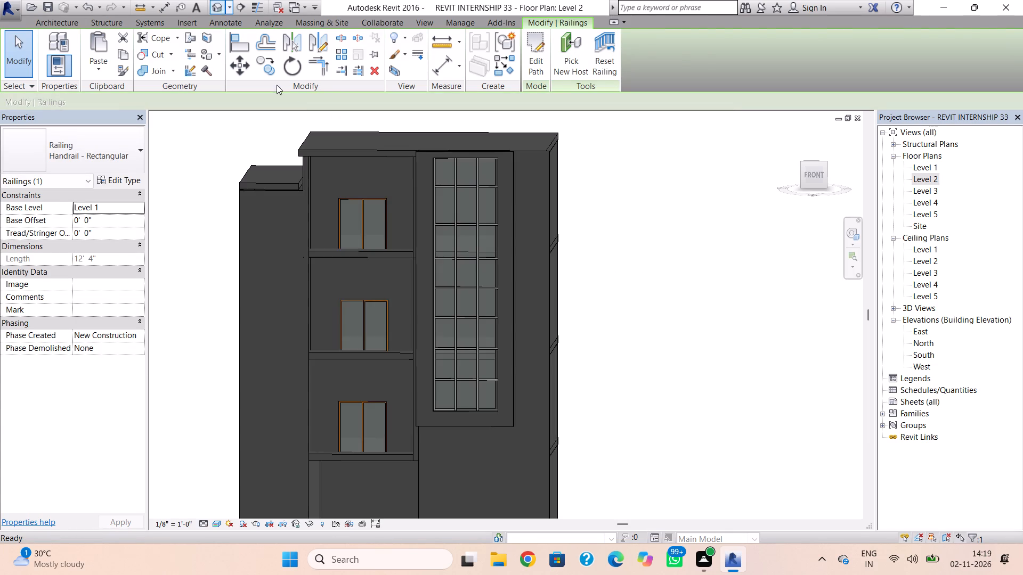
pyautogui.scroll(-2, 409, 327)
pyautogui.moveTo(408, 300); pyautogui.dragTo(413, 229, button='middle')
pyautogui.click(384, 418)
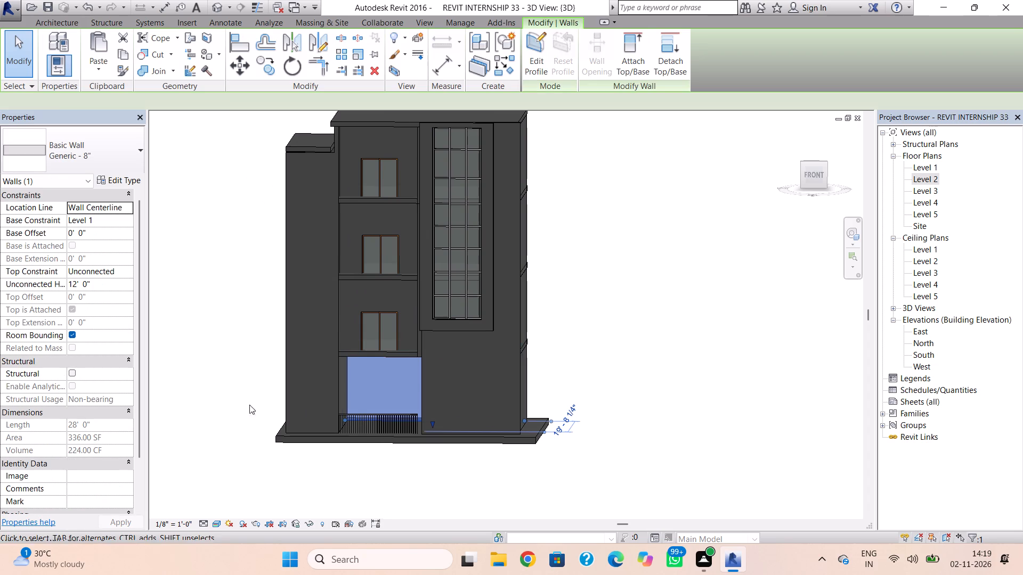
pyautogui.press('Escape')
pyautogui.click(378, 431)
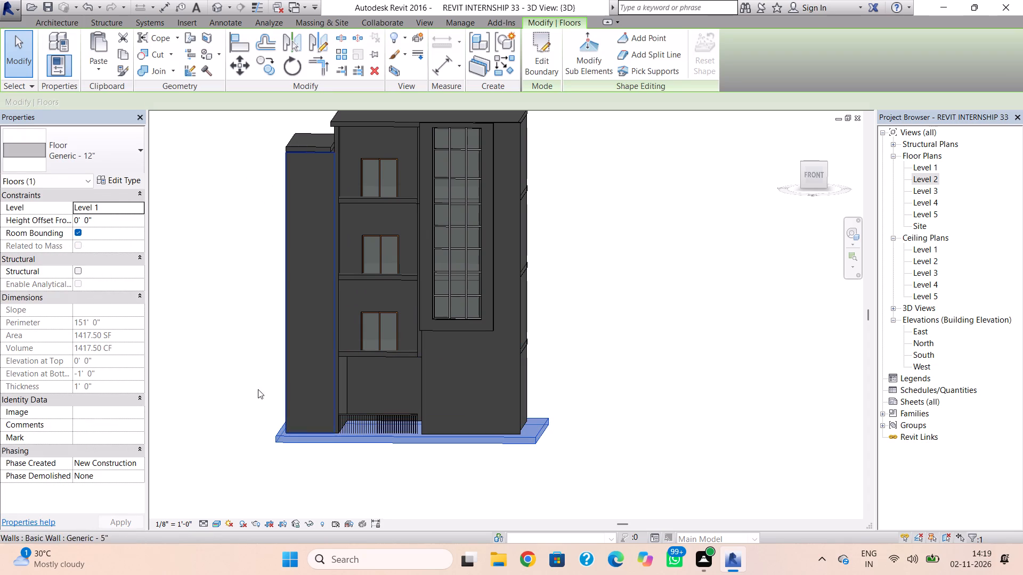
pyautogui.press('Escape')
pyautogui.press('Escape')
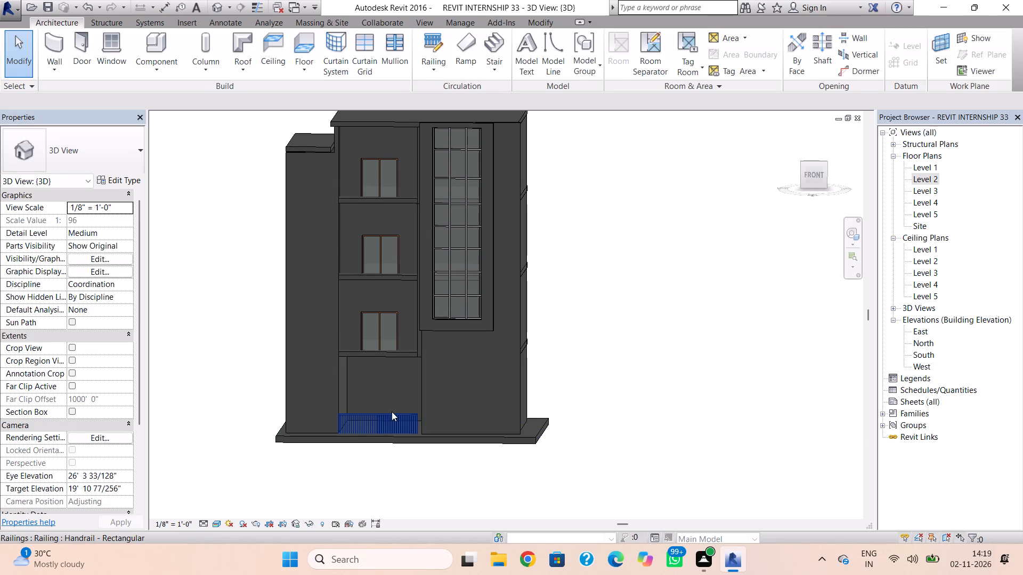
pyautogui.click(392, 412)
pyautogui.click(132, 208)
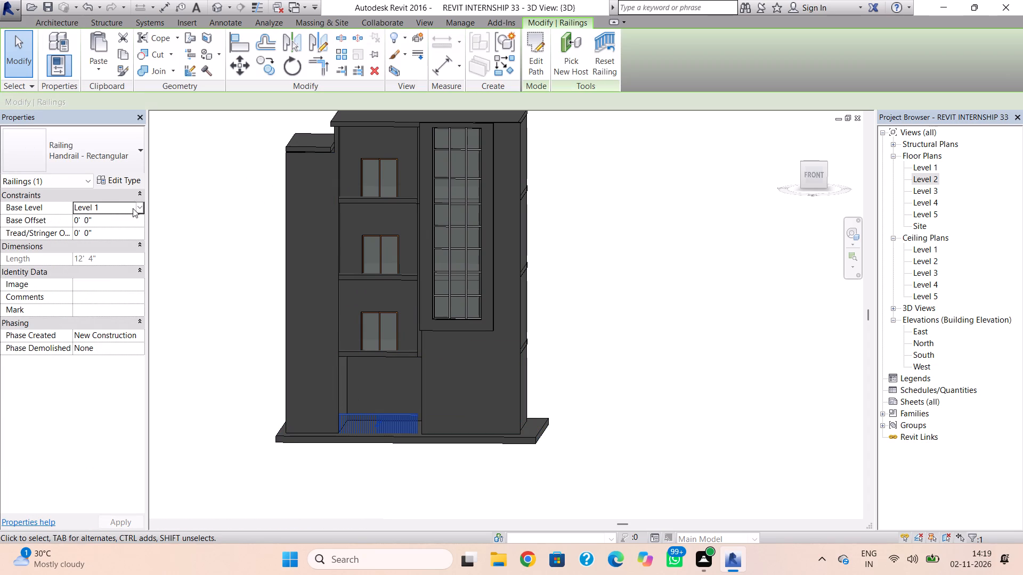
pyautogui.click(138, 208)
pyautogui.click(105, 245)
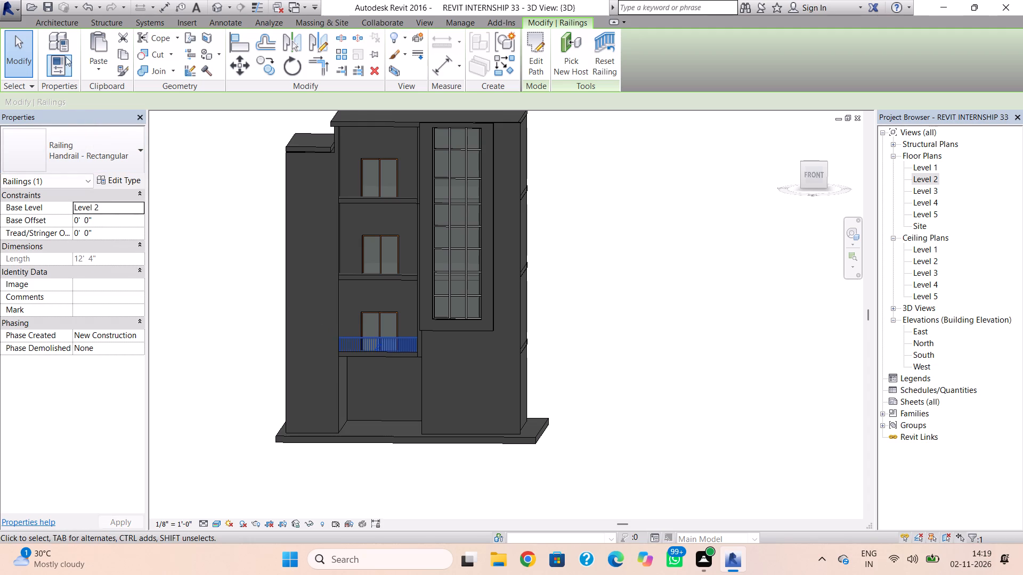
# Change the Level 2 balcony railing's type to Glass Panel - Bottom Fill.
pyautogui.click(110, 139)
pyautogui.click(108, 209)
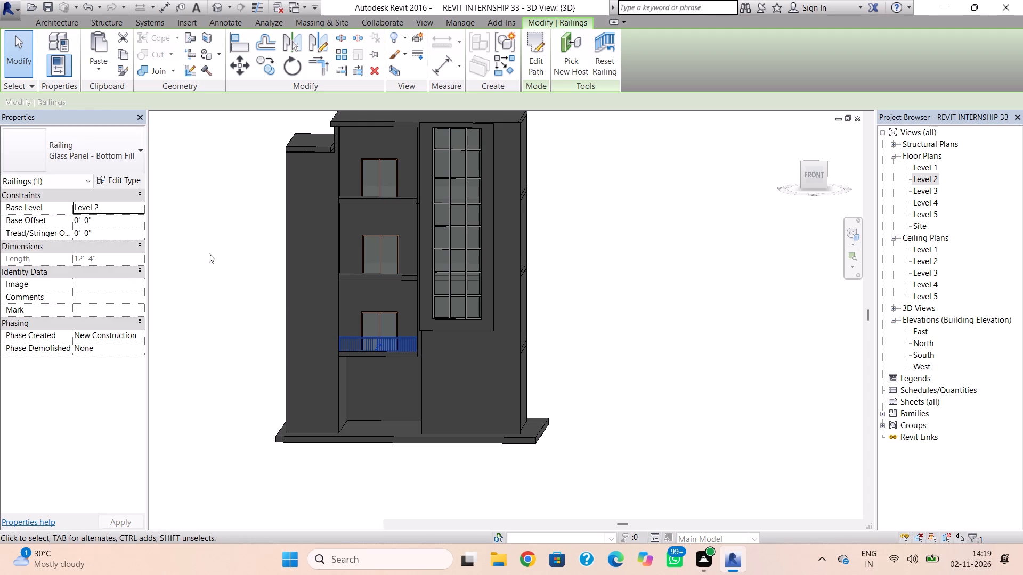
pyautogui.press('Escape')
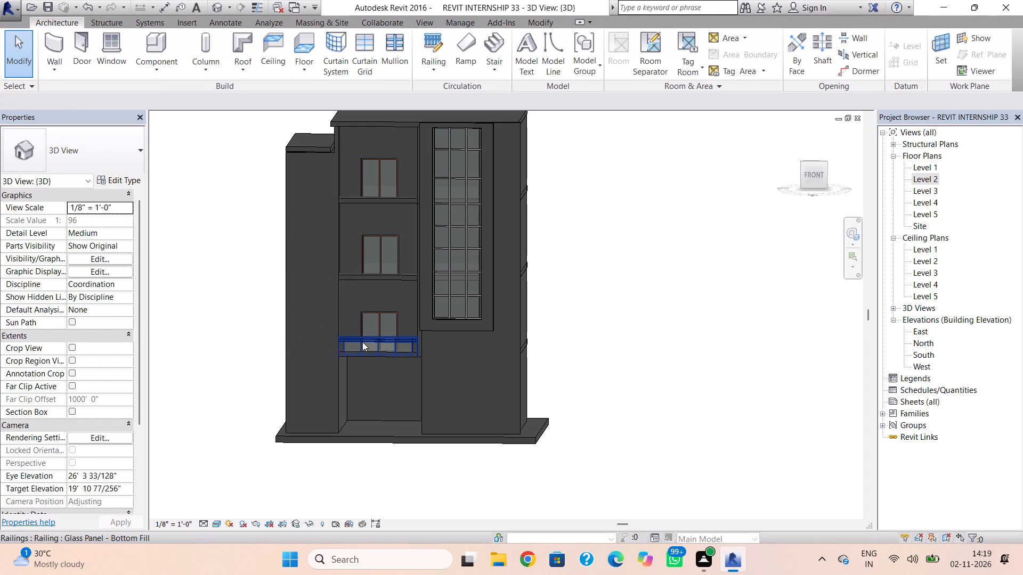
# Copy the Level 2 glass balcony railing and paste it aligned to Level 3 and Level 4.
pyautogui.click(362, 342)
pyautogui.click(123, 53)
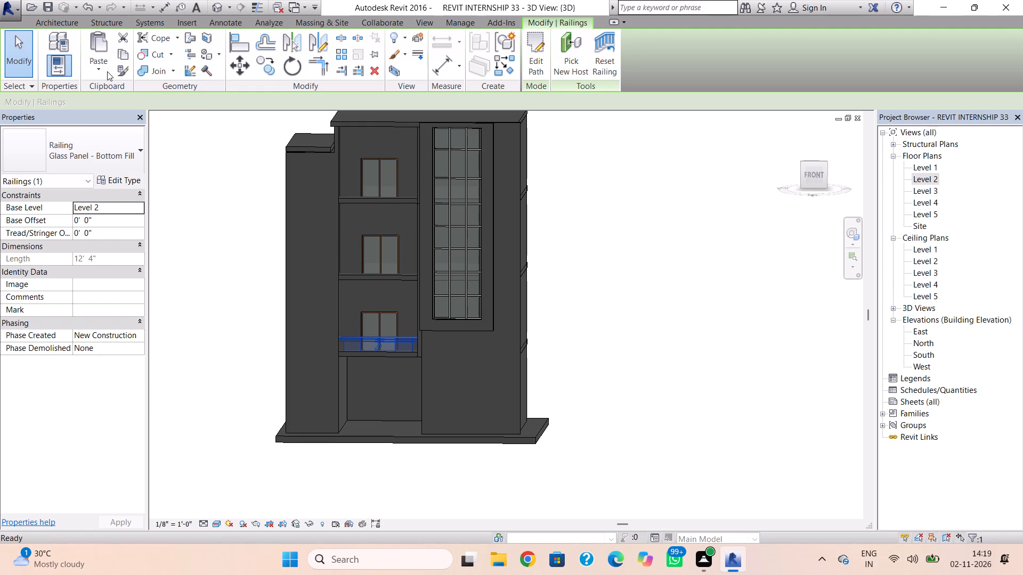
pyautogui.click(107, 71)
pyautogui.click(119, 127)
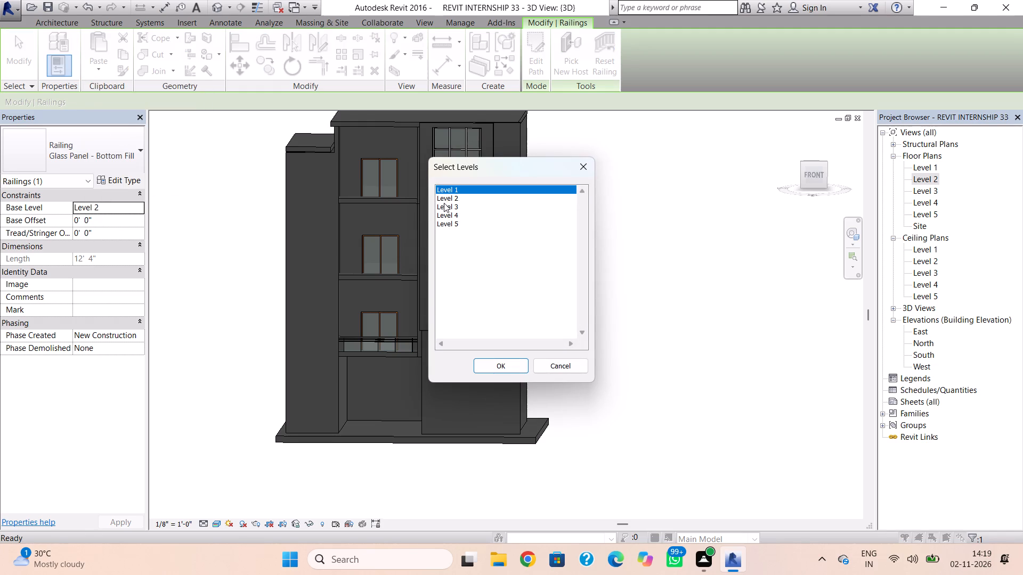
pyautogui.moveTo(452, 203); pyautogui.dragTo(456, 214)
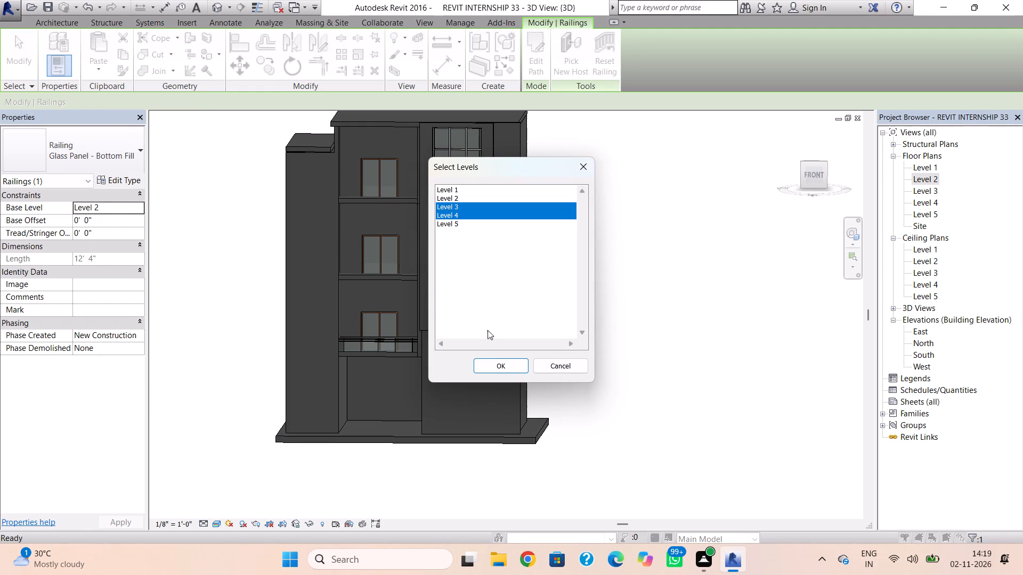
pyautogui.click(488, 362)
pyautogui.press('Escape')
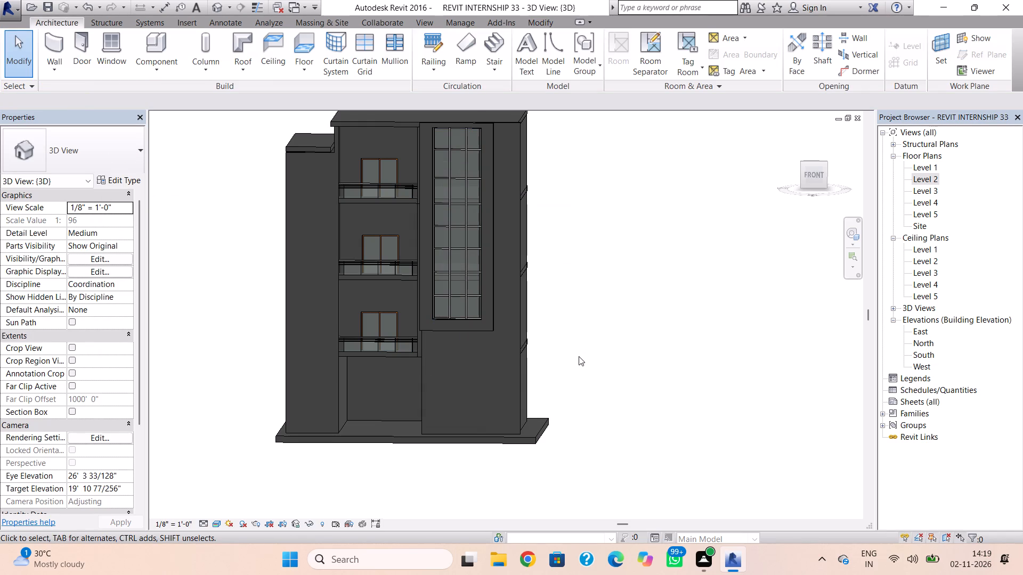
# Edit the profile of the tall Generic - 5" front wall, sketching a rectangle about 15'-9" by 12'-0" over its ground-floor part.
pyautogui.click(433, 386)
pyautogui.click(426, 390)
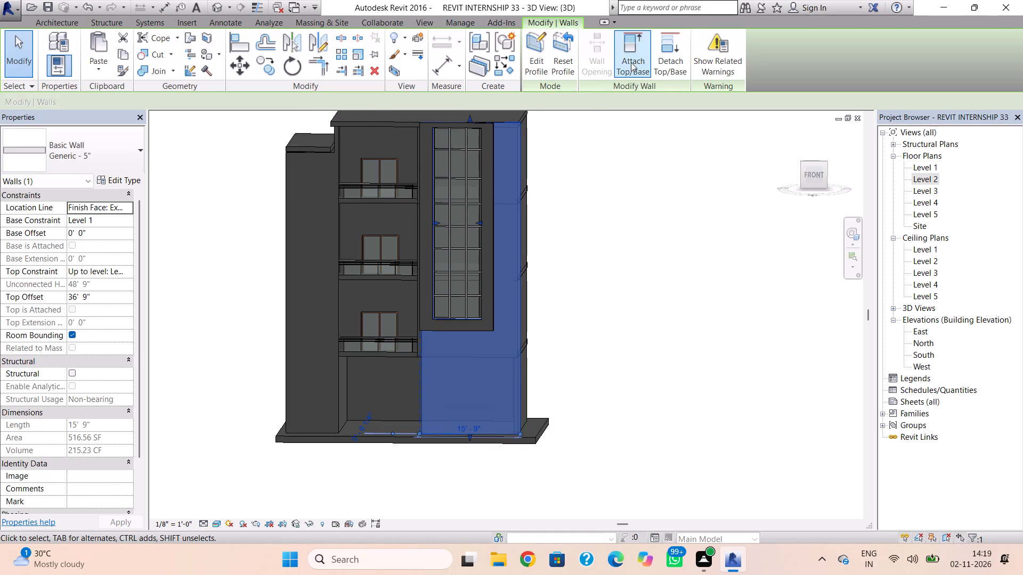
pyautogui.click(543, 46)
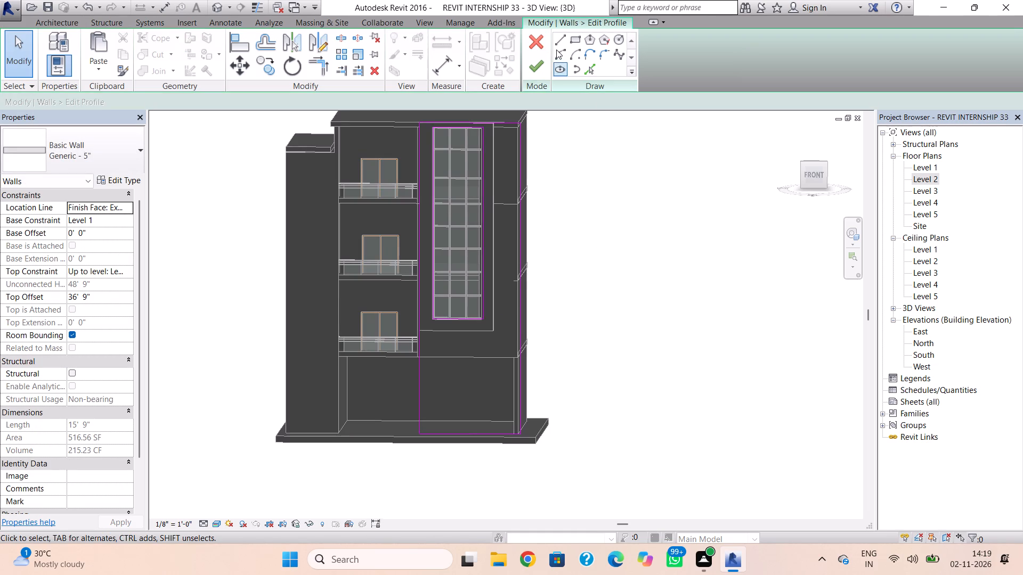
pyautogui.click(574, 38)
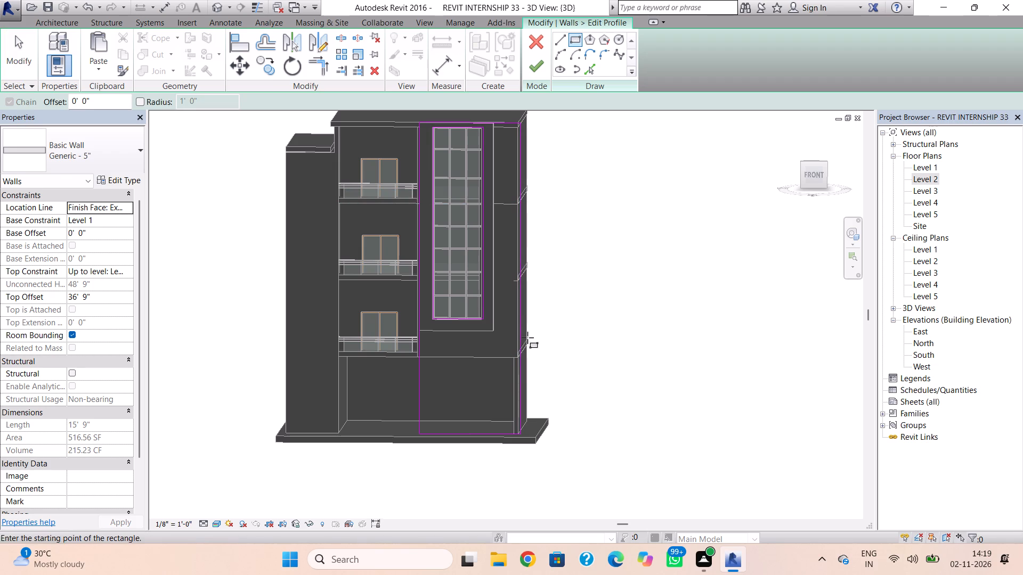
pyautogui.keyDown('shift'); pyautogui.moveTo(527, 338); pyautogui.dragTo(533, 319, button='right'); pyautogui.keyUp('shift')
pyautogui.scroll(3, 533, 319)
pyautogui.click(362, 377)
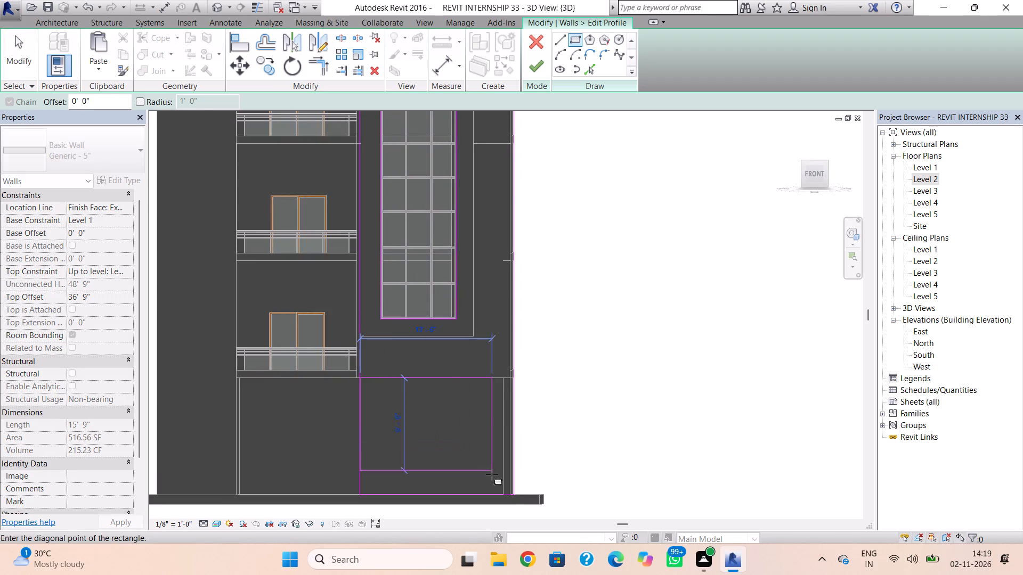
pyautogui.click(511, 499)
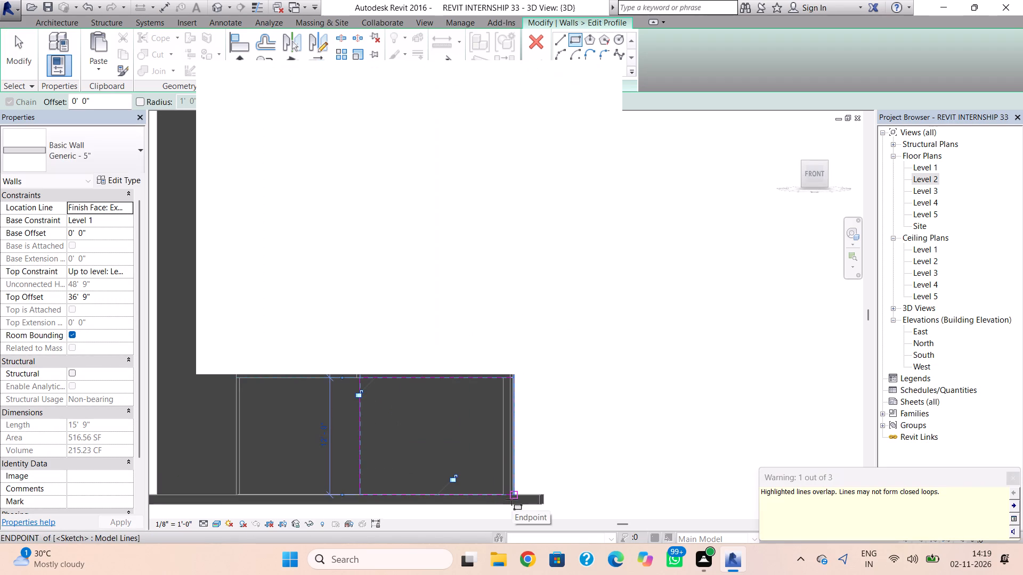
pyautogui.press('Escape')
pyautogui.click(593, 79)
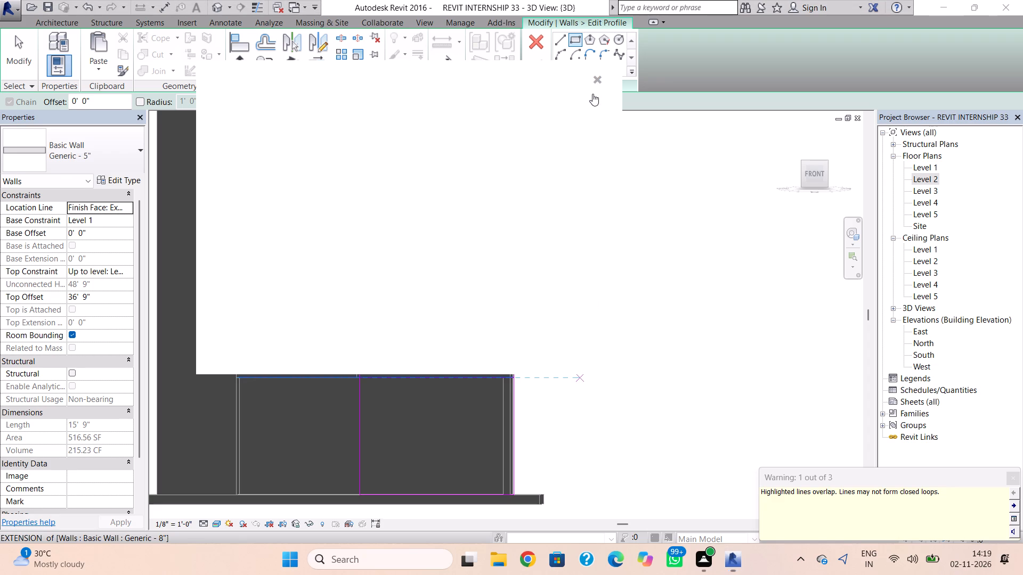
pyautogui.click(596, 84)
pyautogui.press('Escape')
# Delete the overlapping bottom lines and the rectangle's west side, shortening the wall profile's west edge up to the rectangle's top line.
pyautogui.click(365, 418)
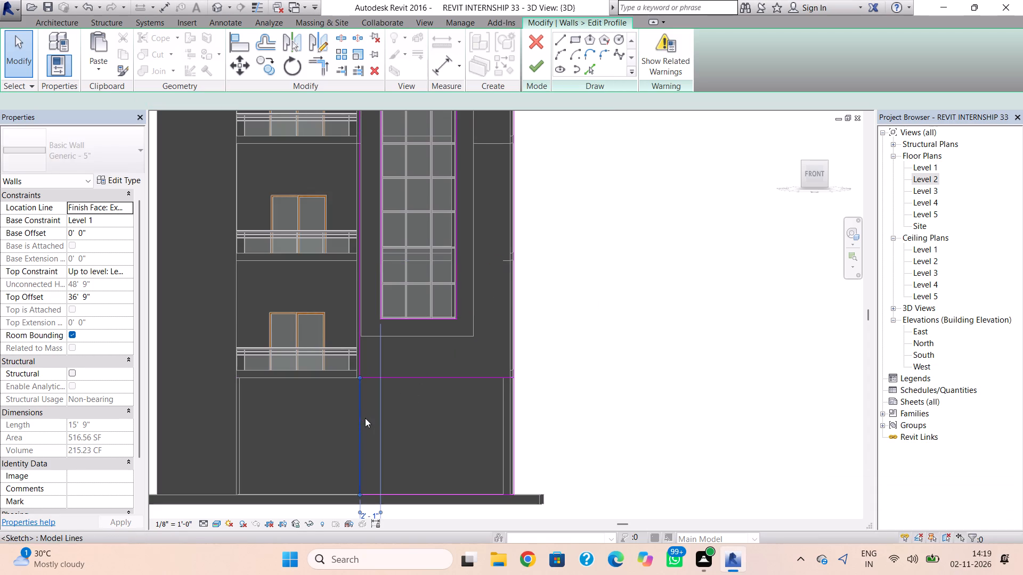
pyautogui.press('Delete')
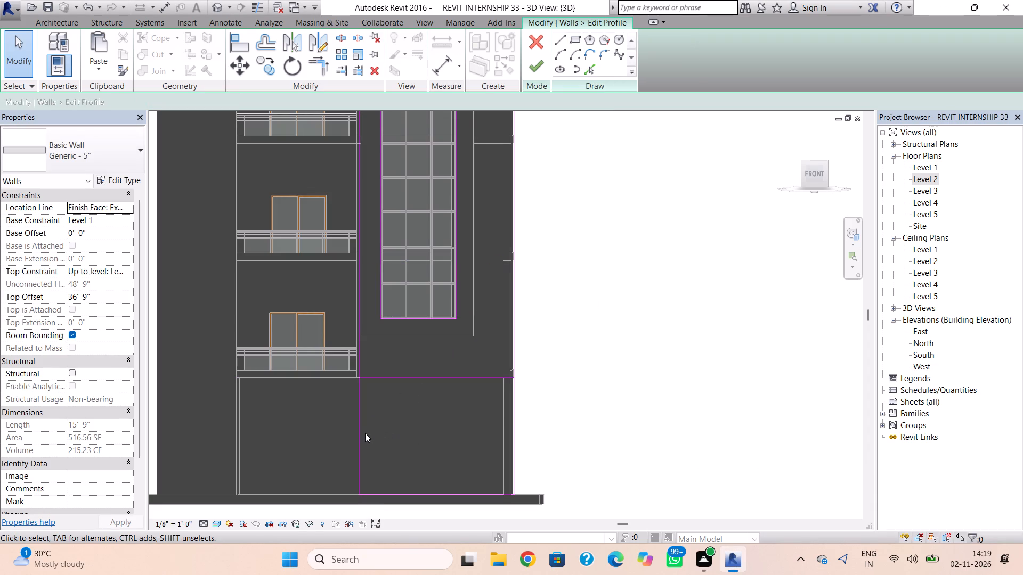
pyautogui.click(364, 433)
pyautogui.moveTo(362, 494); pyautogui.dragTo(370, 426)
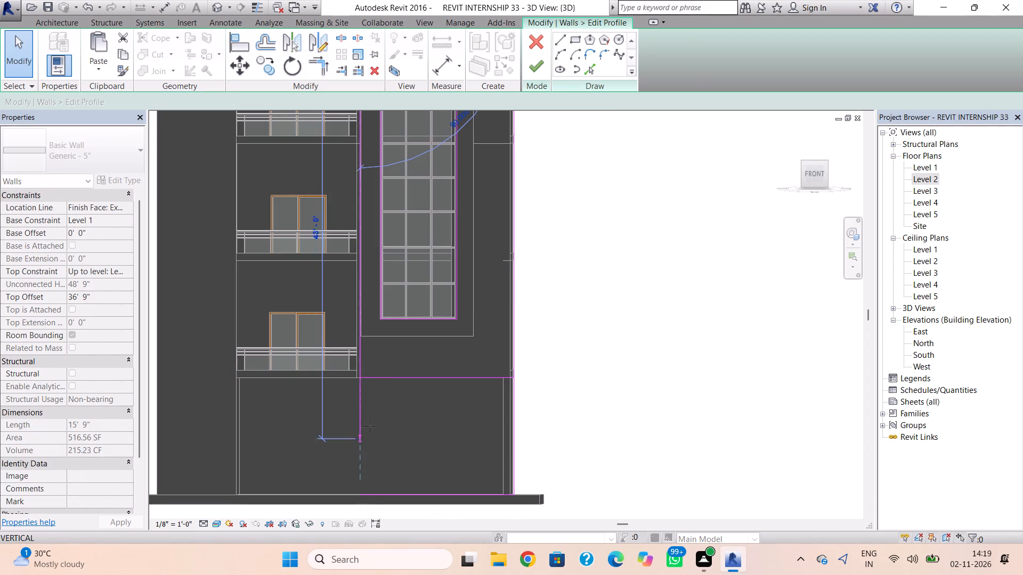
pyautogui.moveTo(370, 426); pyautogui.dragTo(364, 381)
pyautogui.click(370, 424)
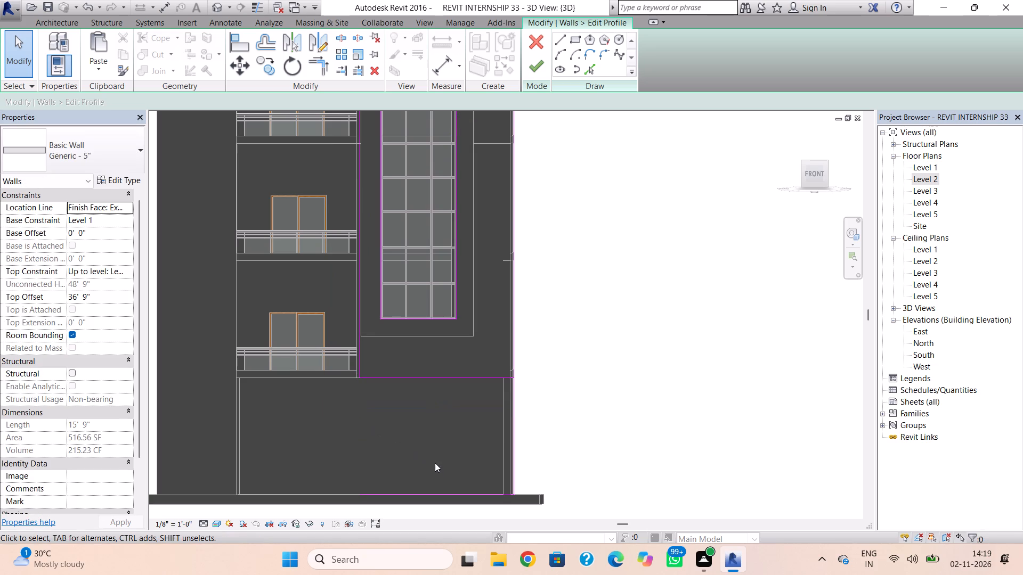
pyautogui.click(432, 489)
pyautogui.press('Delete')
pyautogui.click(453, 492)
pyautogui.press('Delete')
# Delete the rectangle's east side, shorten the wall profile's east edge up to the rectangle's top line, and finish the profile edit.
pyautogui.click(510, 453)
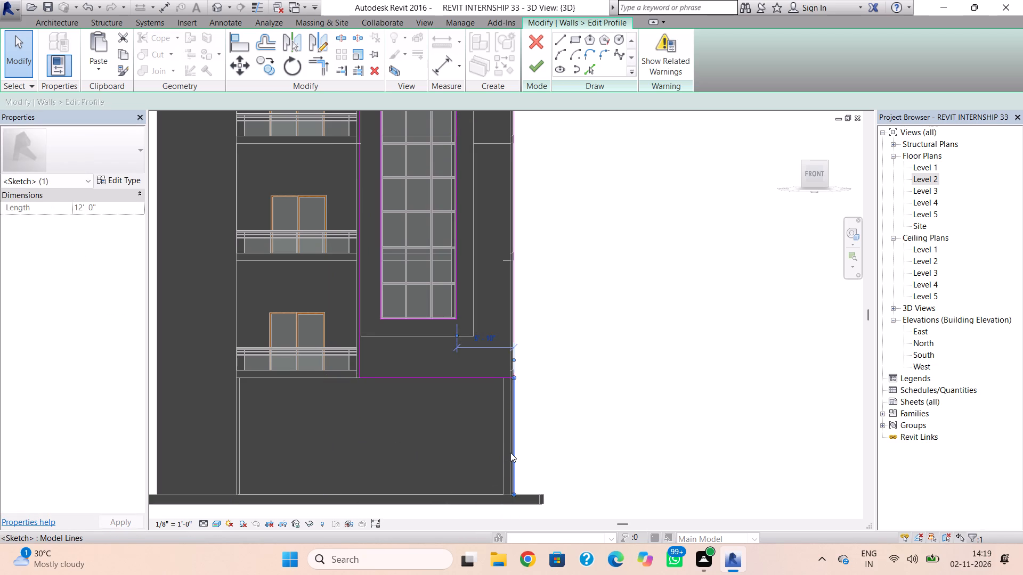
pyautogui.press('Delete')
pyautogui.click(510, 458)
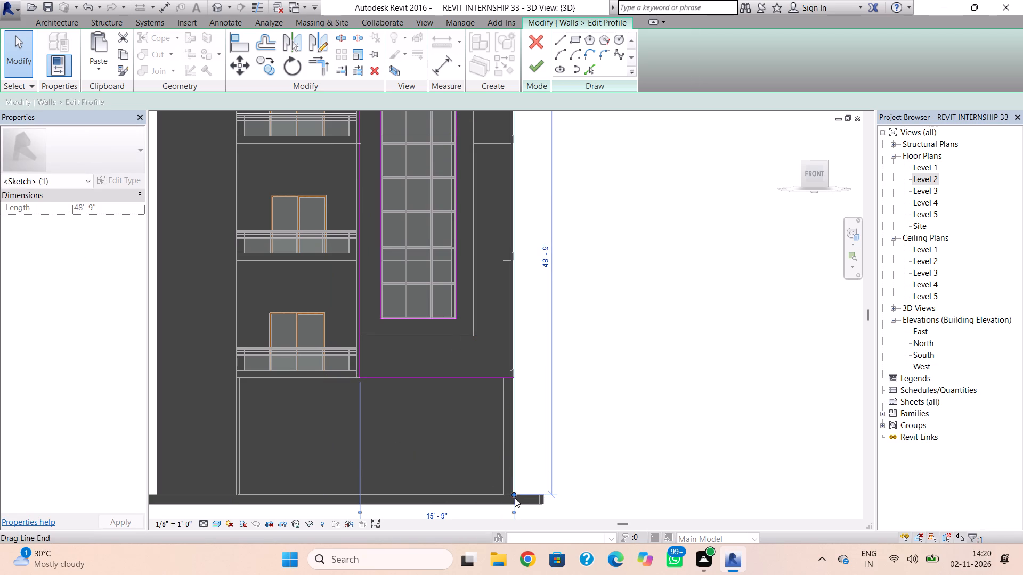
pyautogui.moveTo(514, 492); pyautogui.dragTo(509, 380)
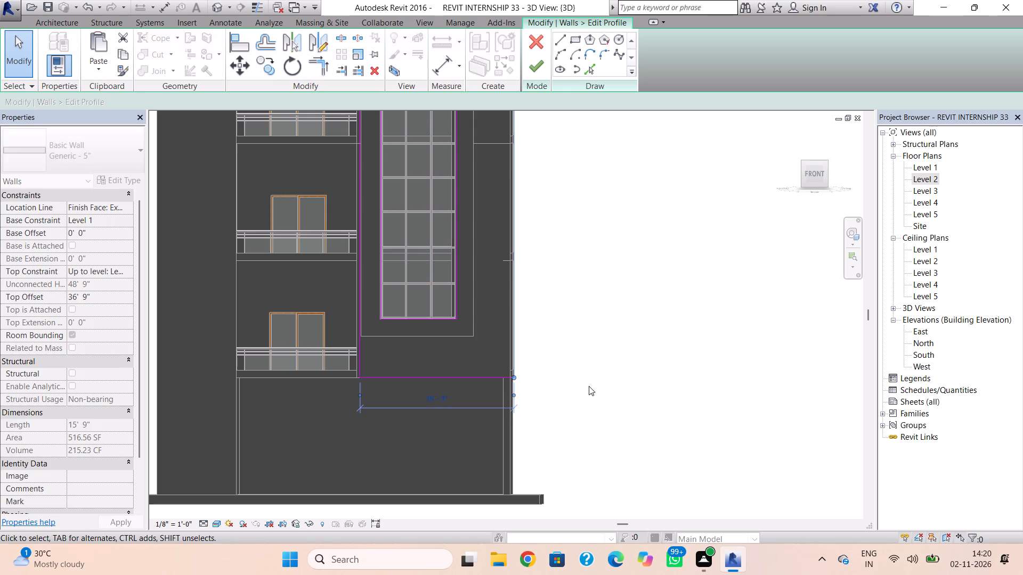
pyautogui.click(600, 388)
pyautogui.click(536, 73)
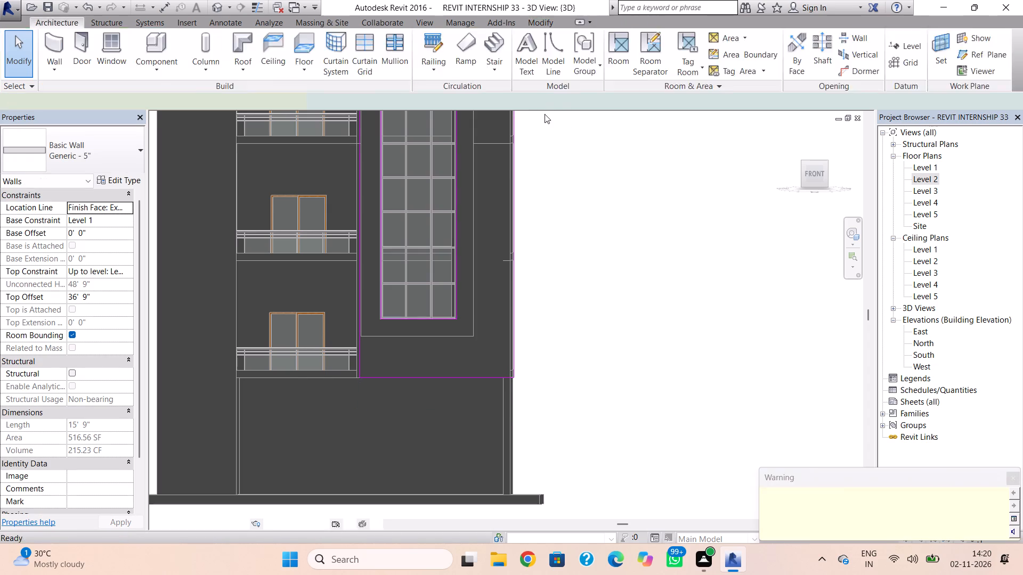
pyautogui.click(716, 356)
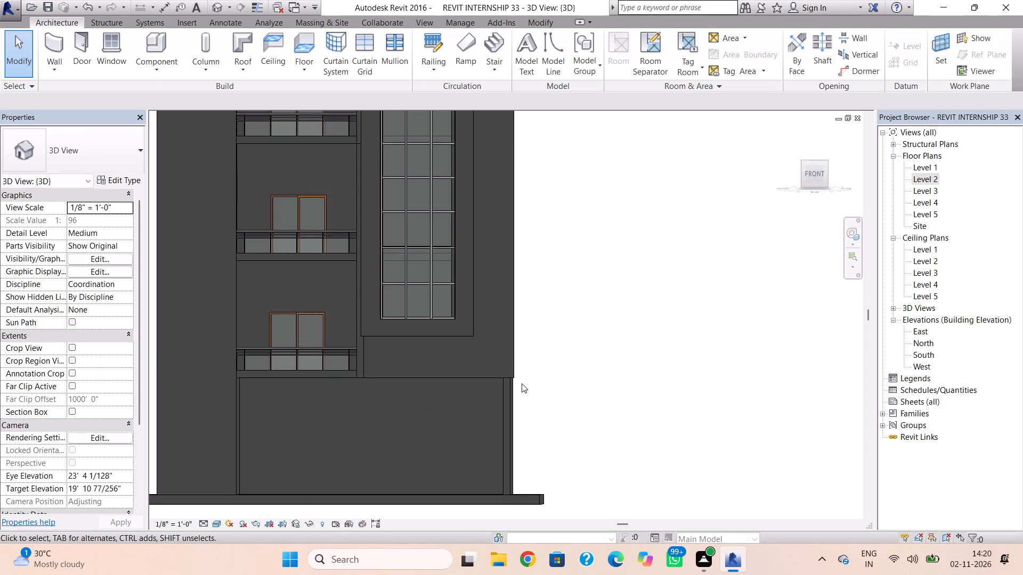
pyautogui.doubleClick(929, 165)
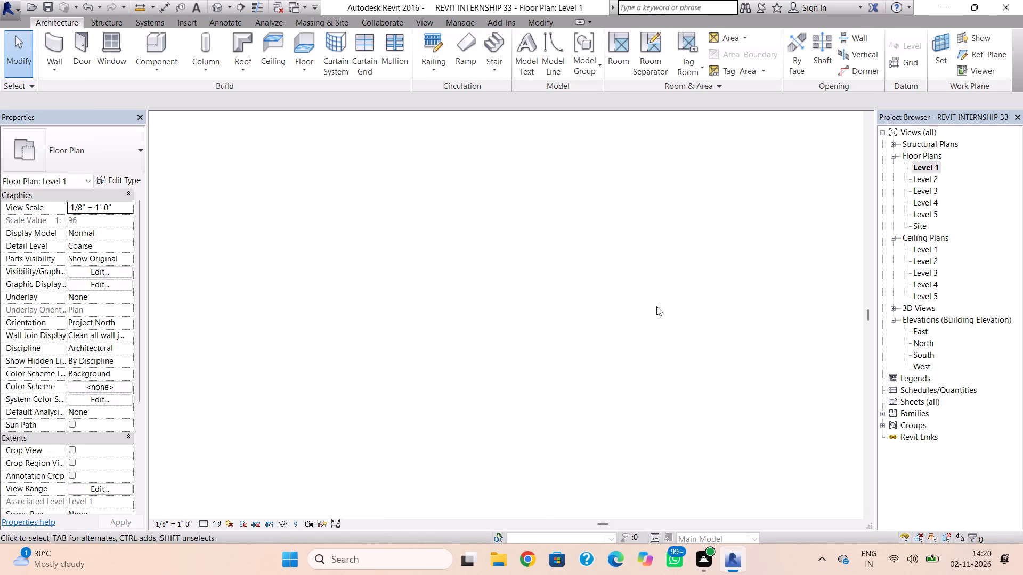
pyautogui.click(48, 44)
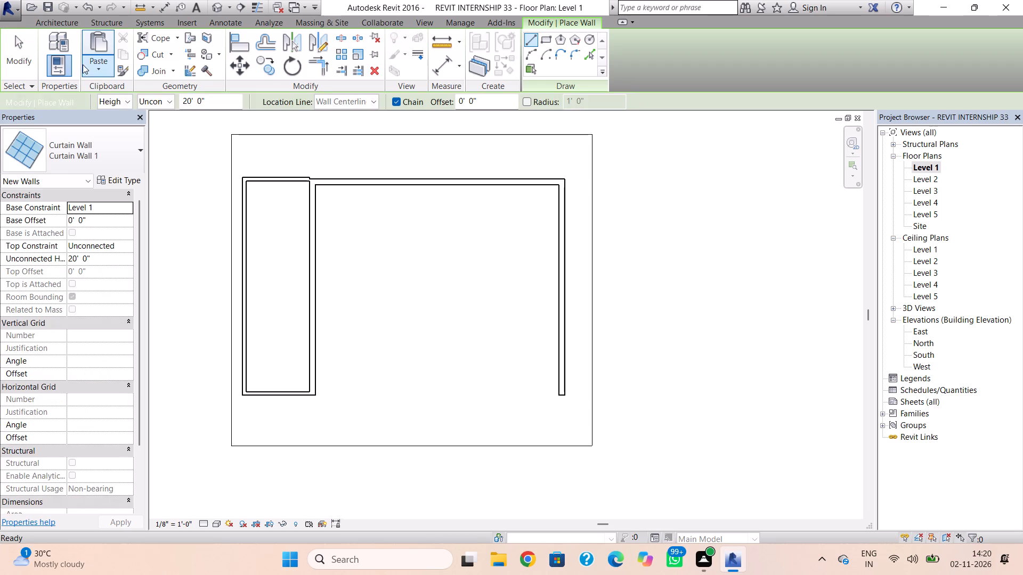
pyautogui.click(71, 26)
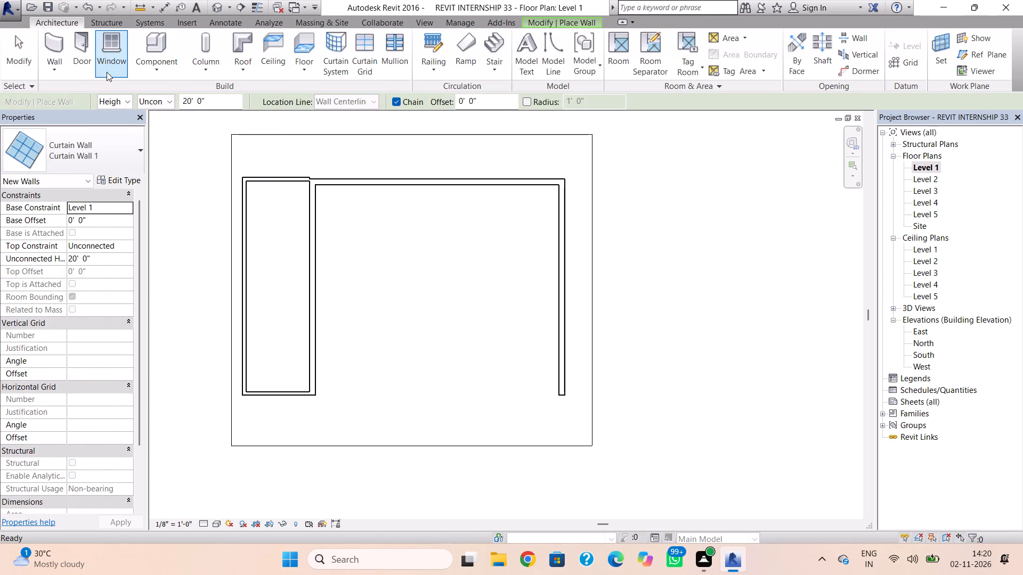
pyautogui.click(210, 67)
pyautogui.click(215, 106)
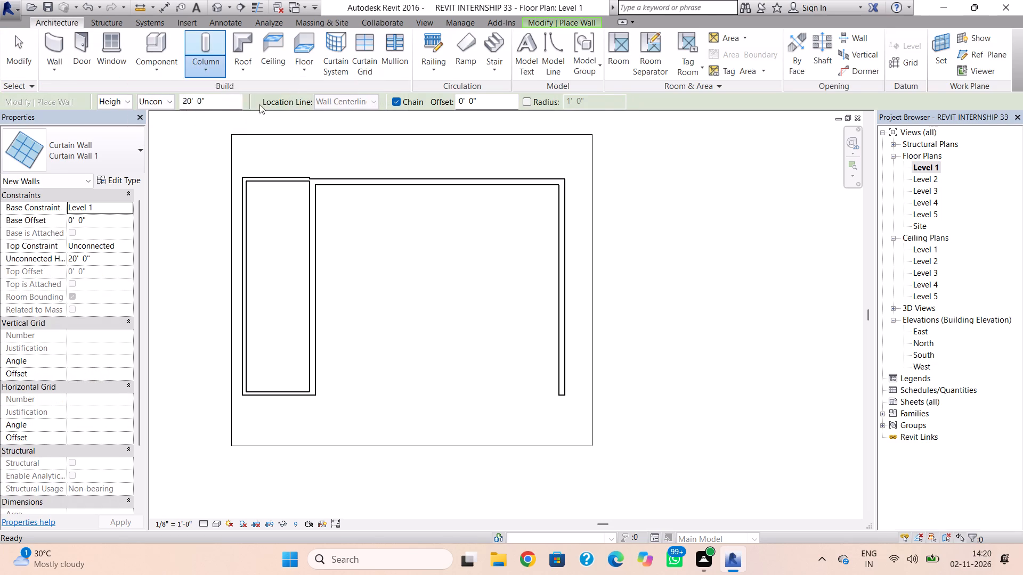
# Place an 18" x 18" Rectangular Column in the Level 2 plan where the balcony's east side wall meets the front wall.
pyautogui.doubleClick(922, 176)
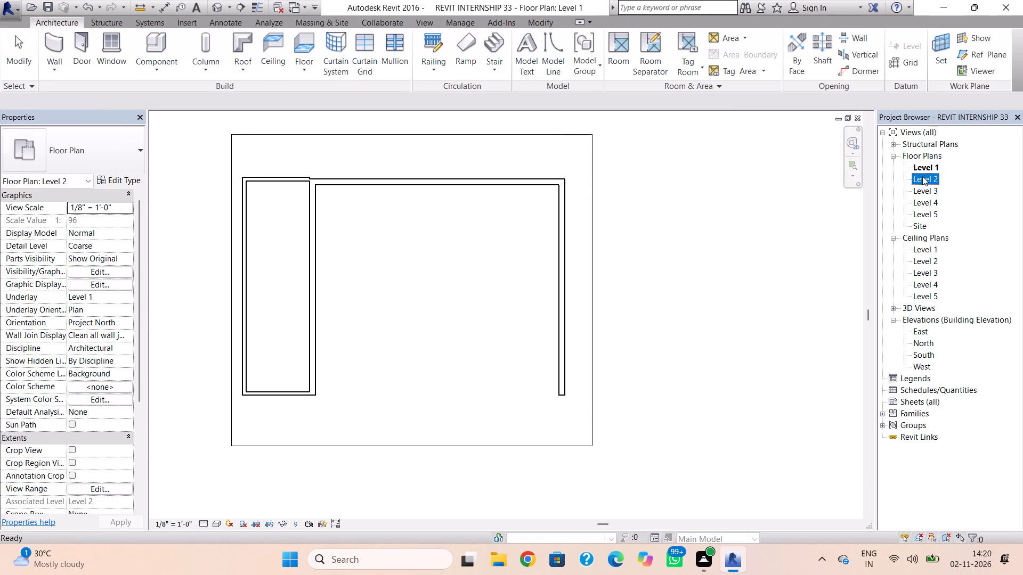
pyautogui.scroll(-8, 545, 350)
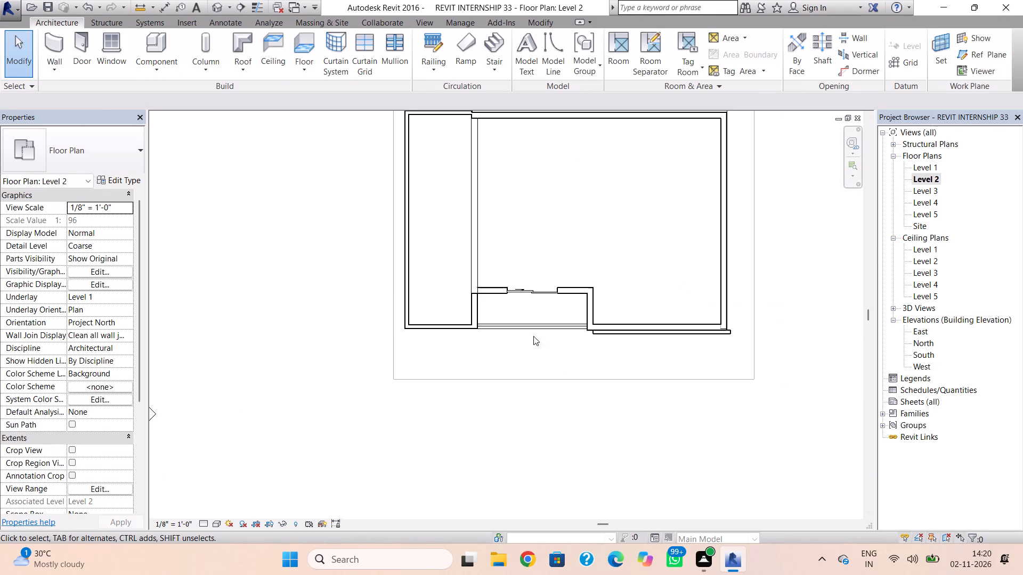
pyautogui.click(200, 68)
pyautogui.click(226, 116)
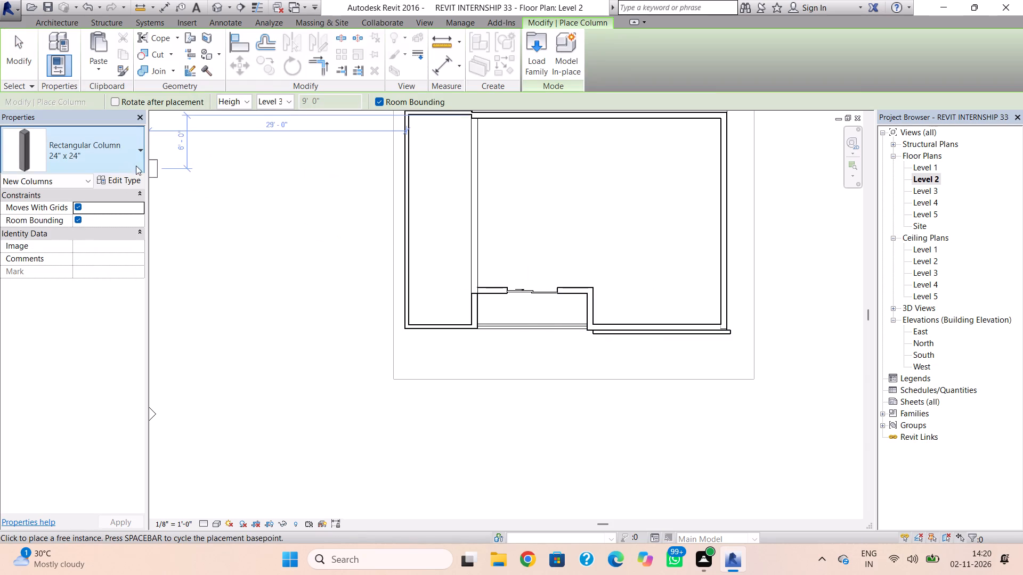
pyautogui.click(121, 164)
pyautogui.click(93, 217)
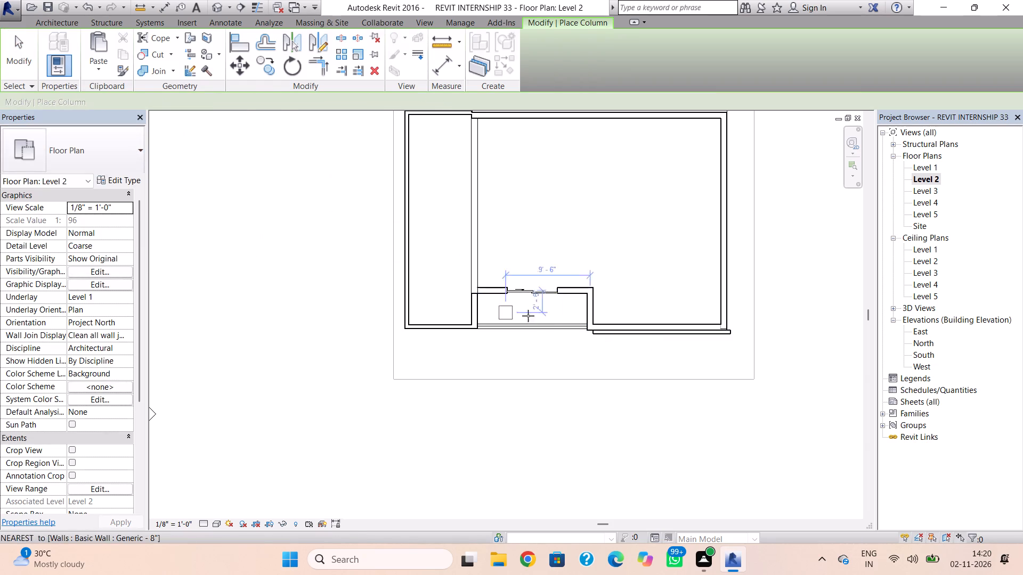
pyautogui.click(591, 321)
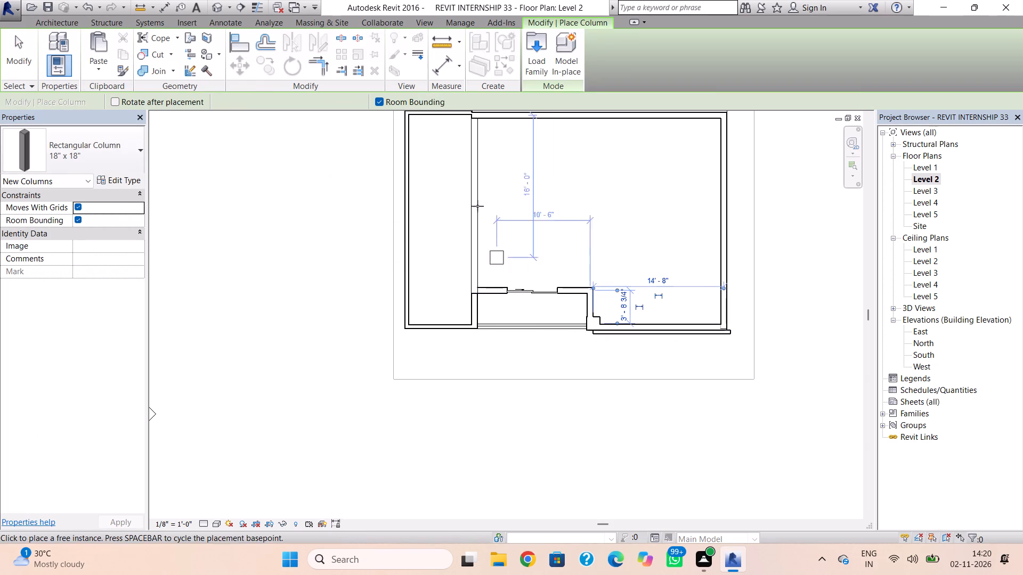
pyautogui.click(214, 7)
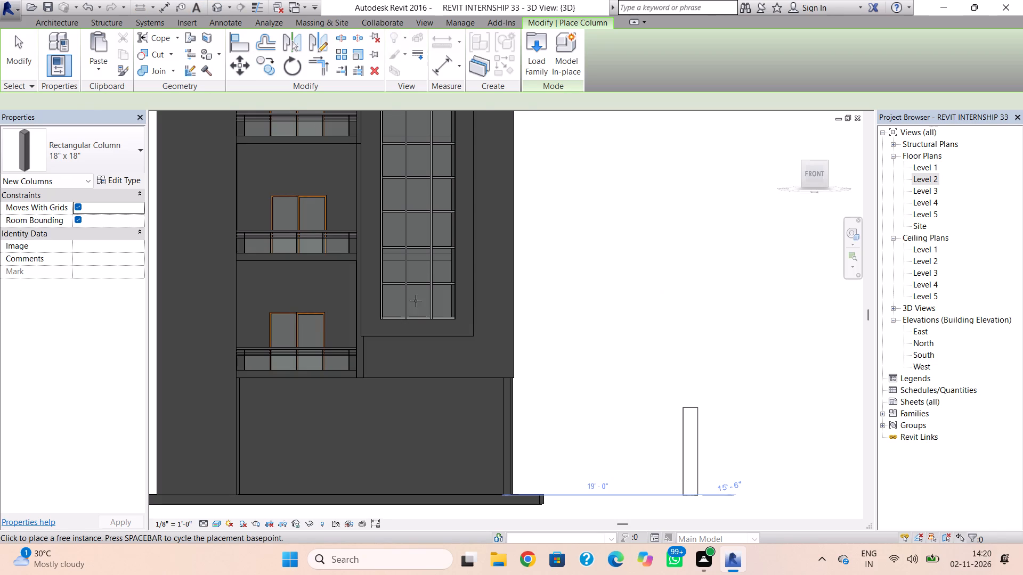
pyautogui.press('Escape')
# Set the new column's Base Level to Level 1 and its Top Level to Level 2 so it supports the balcony corner.
pyautogui.keyDown('shift'); pyautogui.moveTo(352, 336); pyautogui.dragTo(409, 349, button='right'); pyautogui.keyUp('shift')
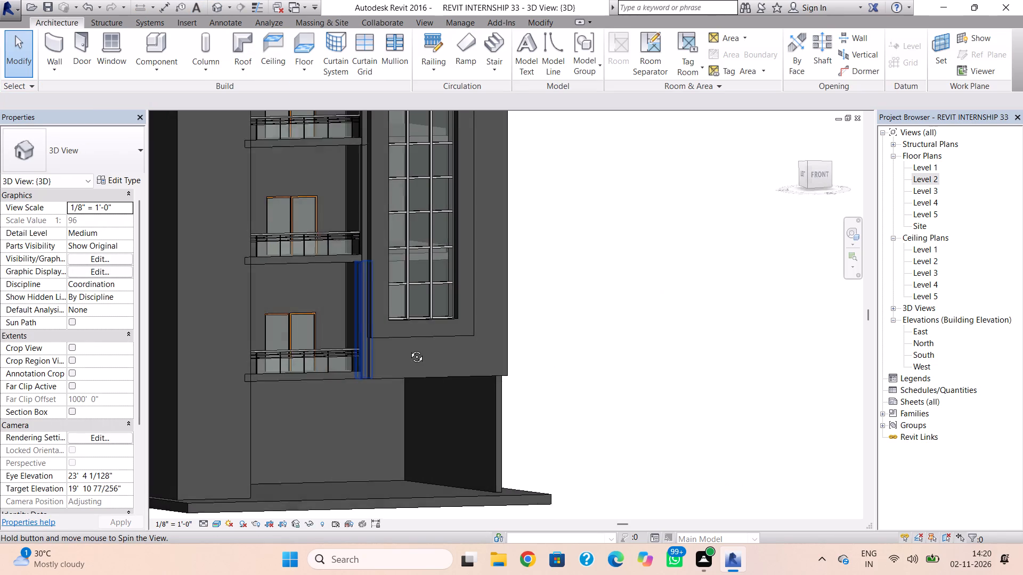
pyautogui.keyDown('shift'); pyautogui.moveTo(409, 349); pyautogui.dragTo(425, 365, button='right'); pyautogui.keyUp('shift')
pyautogui.scroll(2, 364, 360)
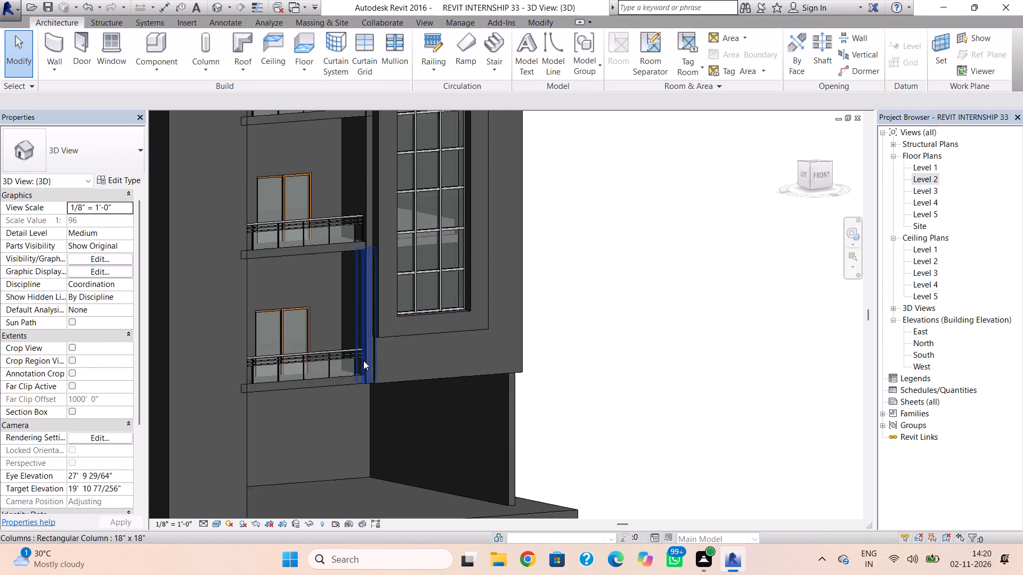
pyautogui.scroll(2, 363, 360)
pyautogui.click(362, 359)
pyautogui.moveTo(360, 376); pyautogui.dragTo(345, 302, button='middle')
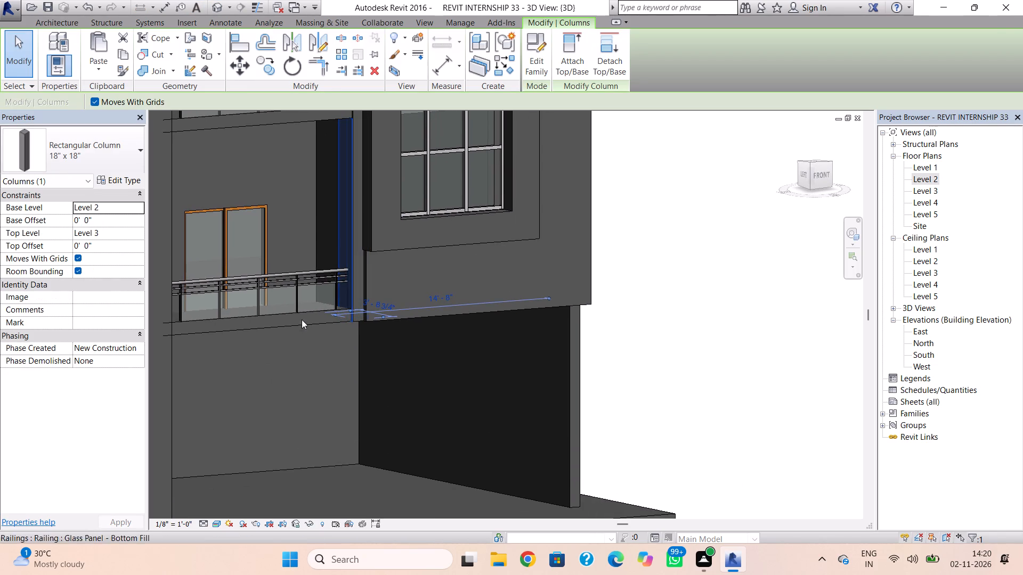
pyautogui.click(140, 208)
pyautogui.click(118, 223)
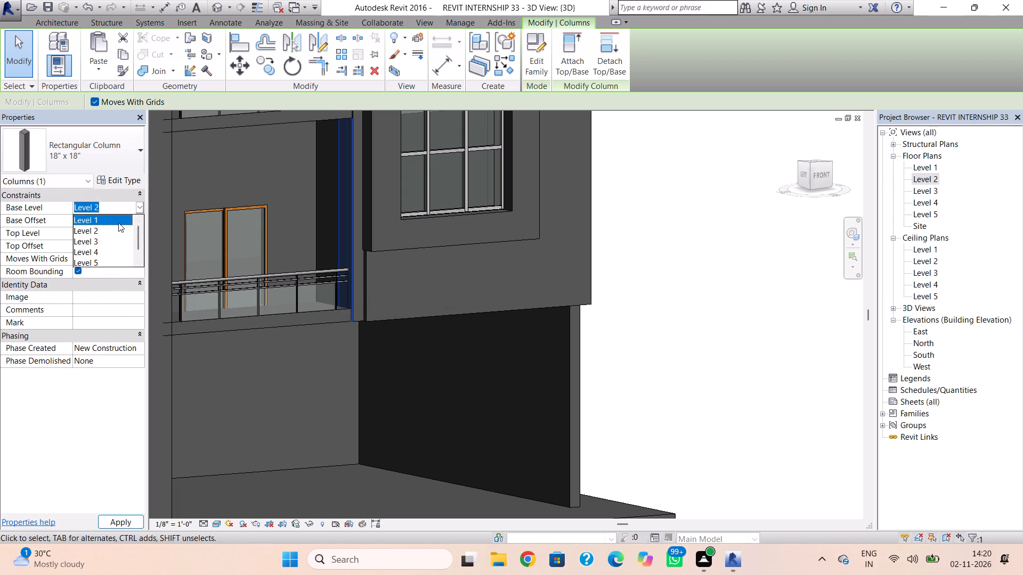
pyautogui.click(131, 234)
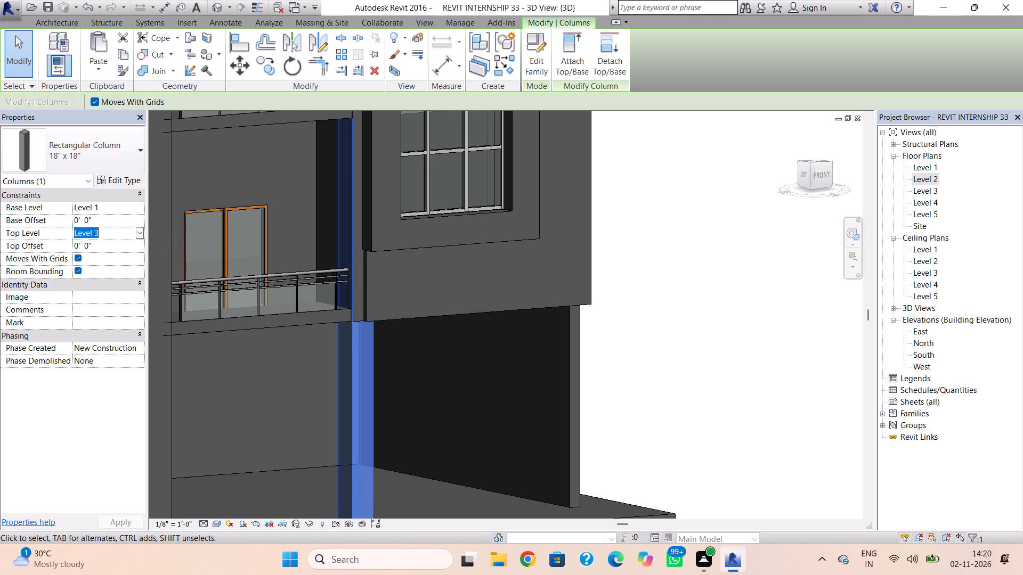
pyautogui.click(139, 234)
pyautogui.click(116, 252)
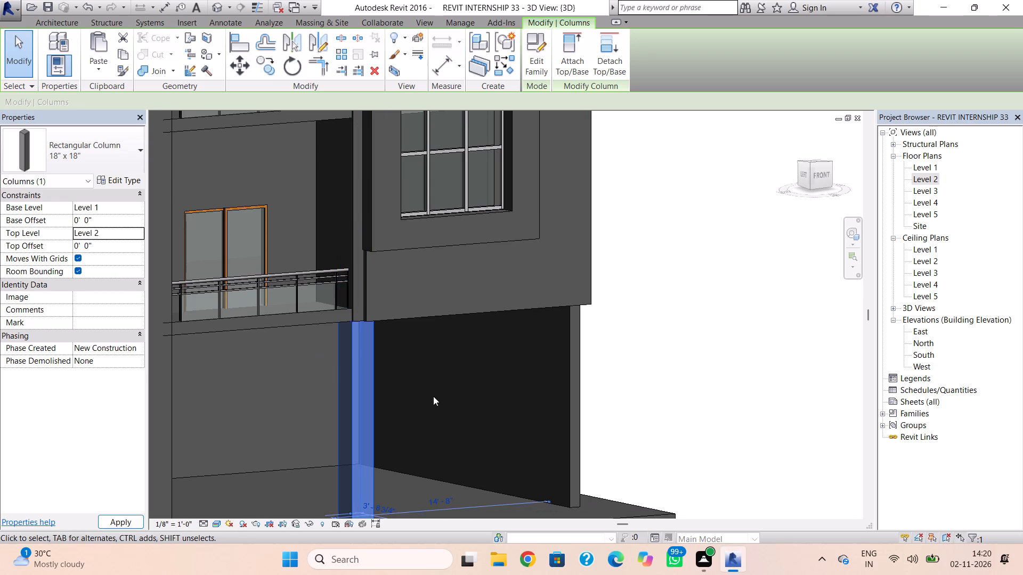
pyautogui.press('Escape')
pyautogui.scroll(-3, 457, 393)
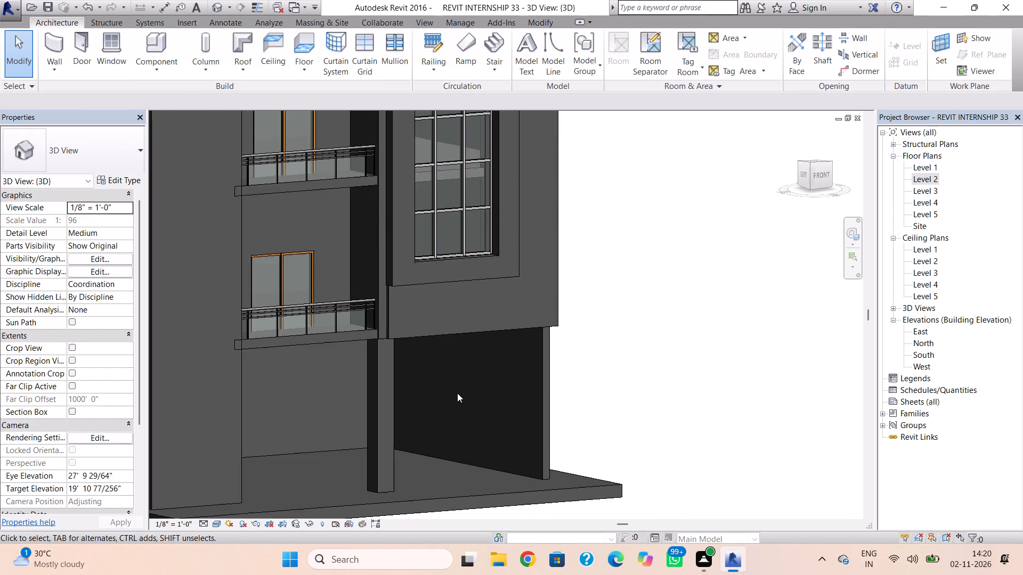
# Draw a Generic - 8" wall about 22'-8" long in the Level 1 plan, from the column straight back to the rear wall.
pyautogui.doubleClick(931, 167)
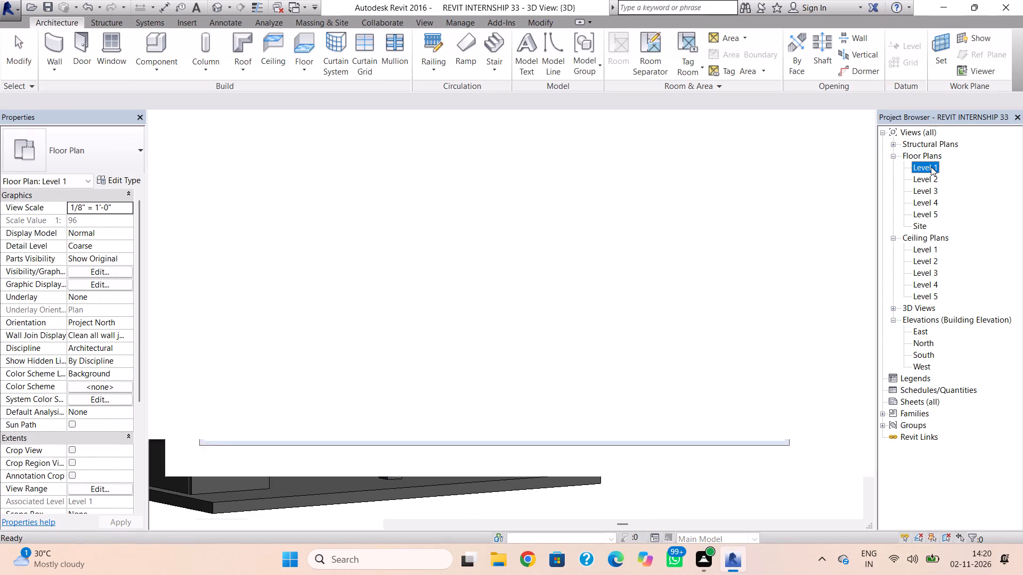
pyautogui.click(61, 47)
pyautogui.click(437, 383)
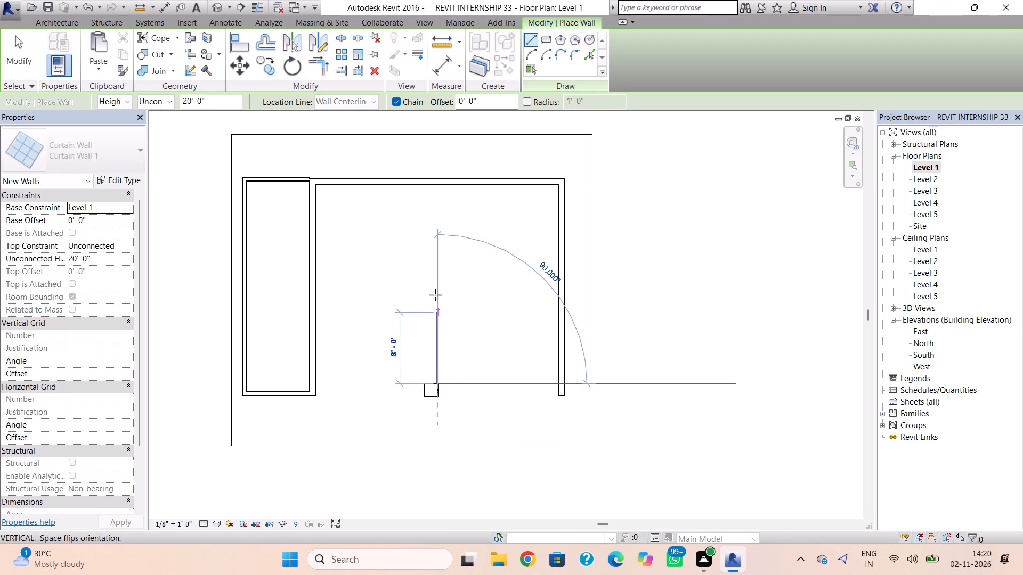
pyautogui.press('Escape')
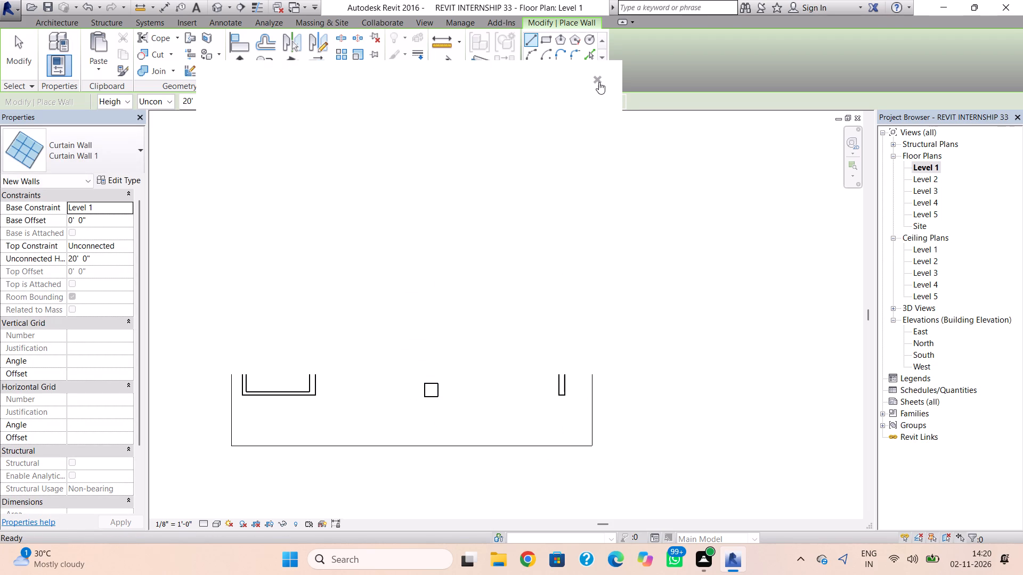
pyautogui.click(599, 81)
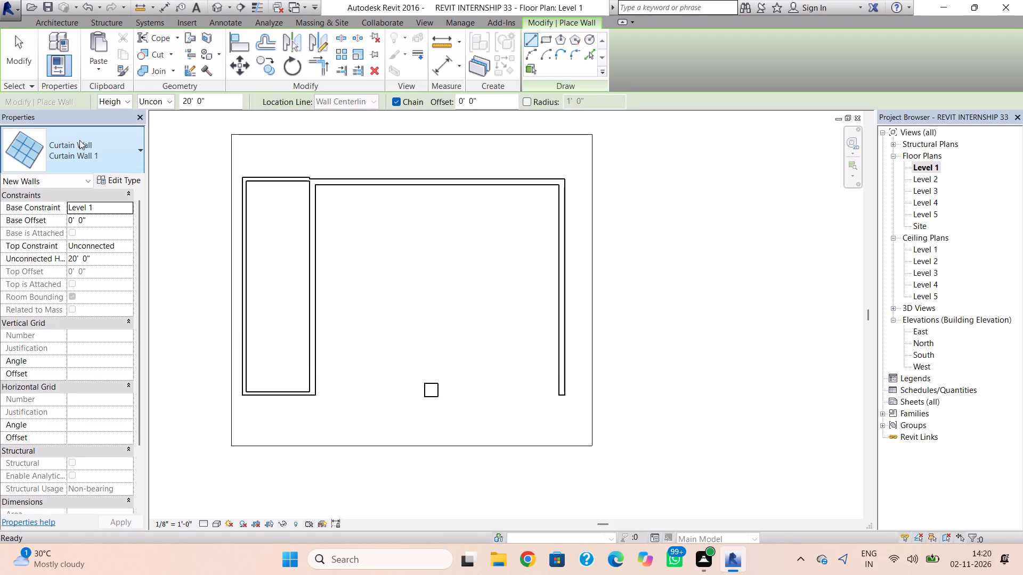
pyautogui.click(79, 142)
pyautogui.scroll(6, 111, 347)
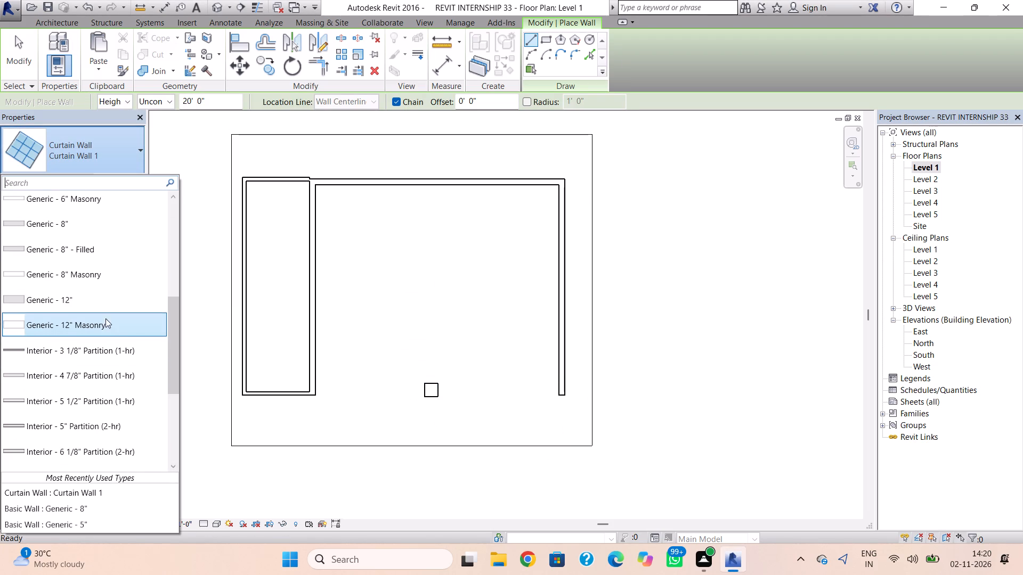
pyautogui.click(101, 229)
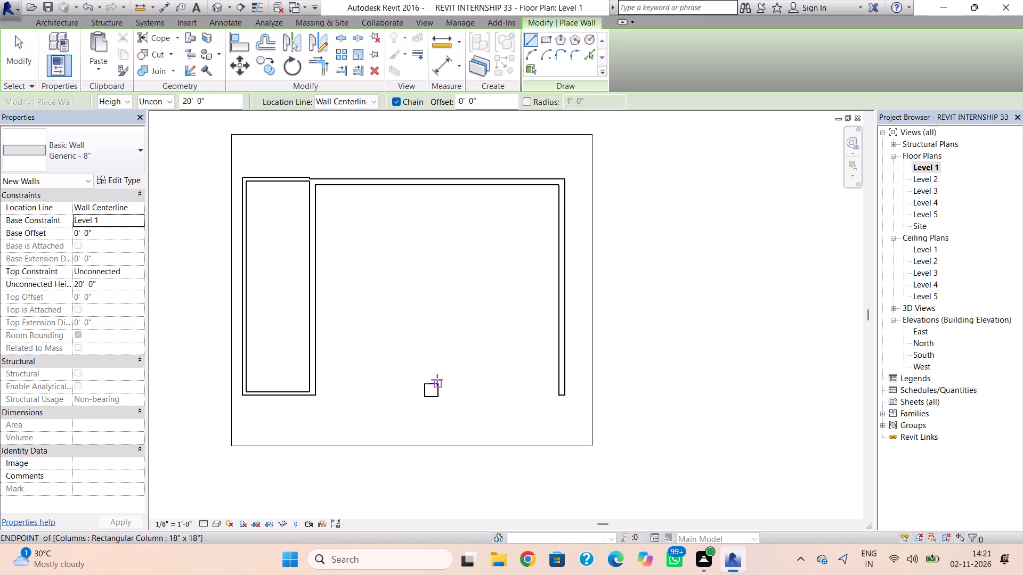
pyautogui.scroll(3, 437, 379)
pyautogui.click(424, 385)
pyautogui.scroll(-2, 428, 192)
pyautogui.moveTo(429, 194); pyautogui.dragTo(468, 416, button='middle')
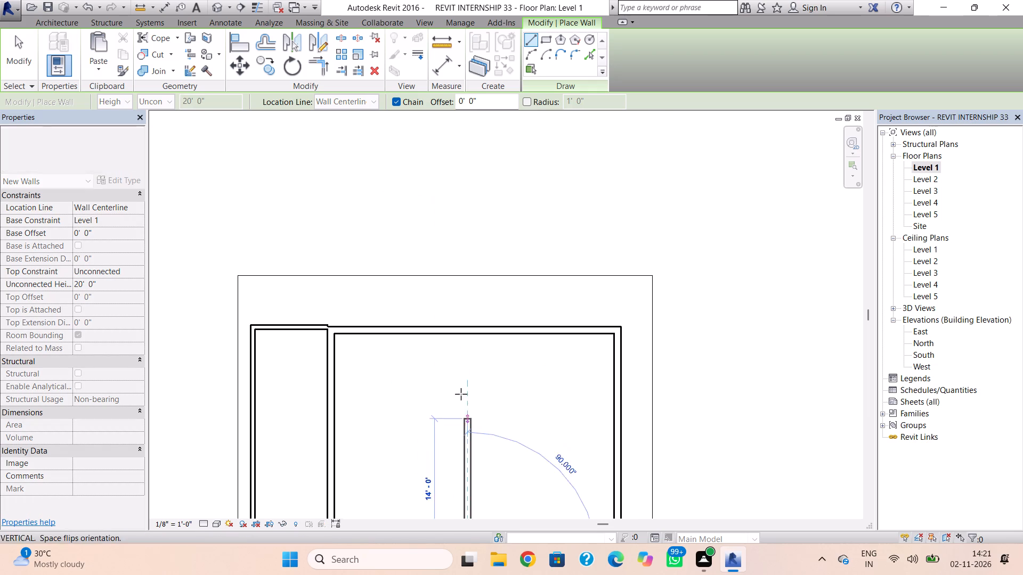
pyautogui.click(470, 337)
pyautogui.press('Escape')
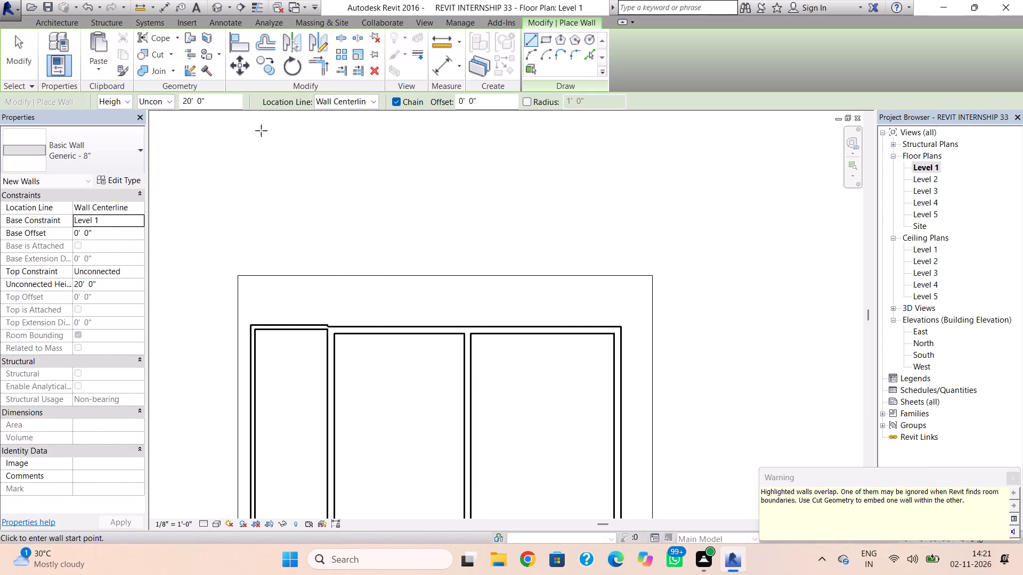
pyautogui.press('Escape')
# Set the new ground-floor partition wall's unconnected height to 12'.
pyautogui.click(470, 391)
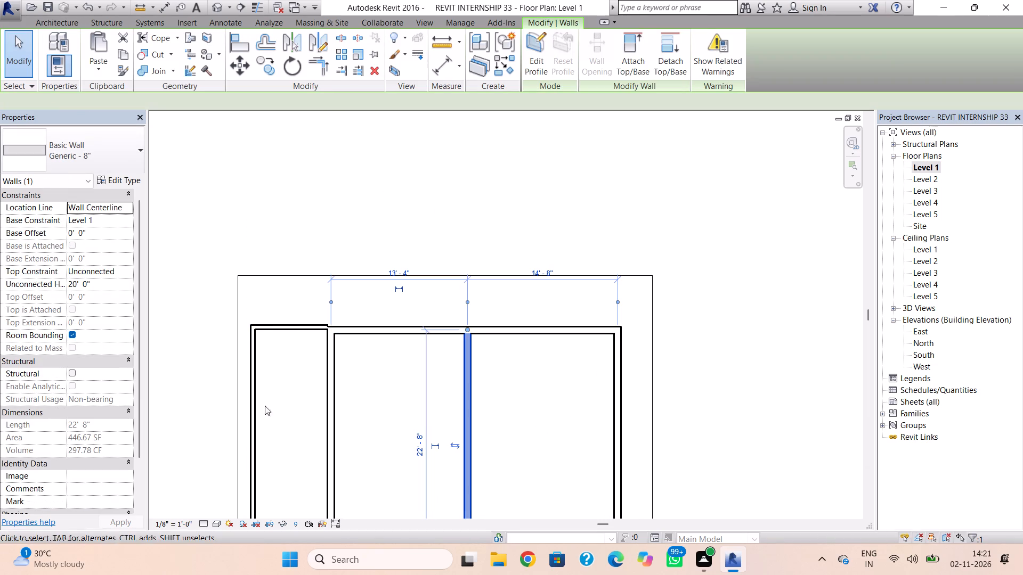
pyautogui.click(104, 289)
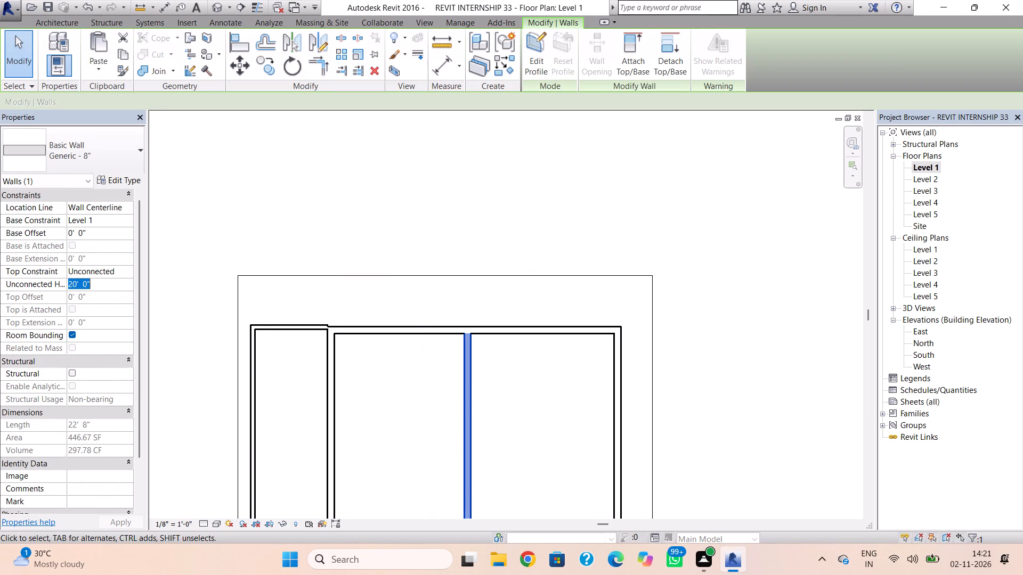
pyautogui.write("12'")
pyautogui.press('Return')
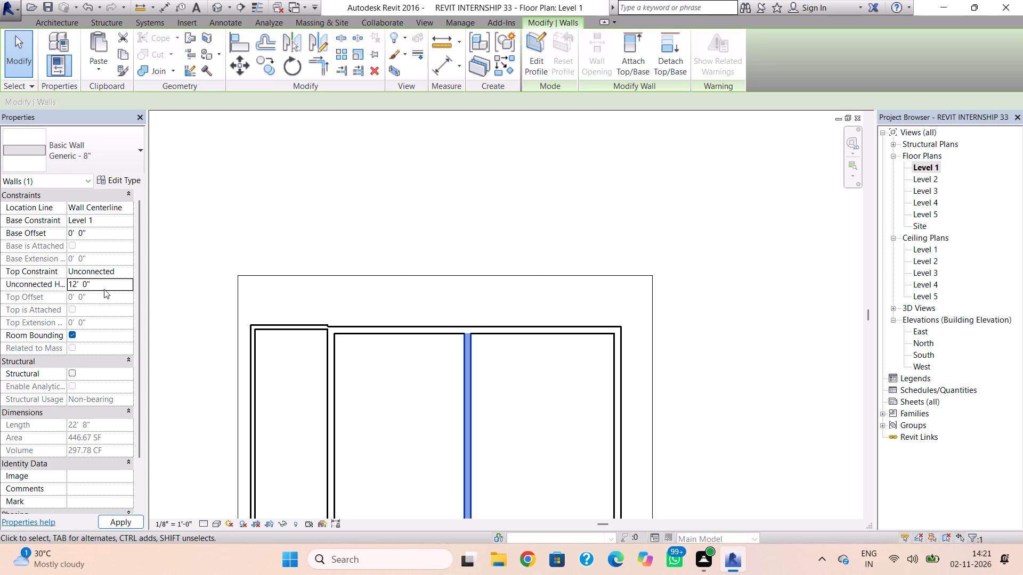
pyautogui.scroll(1, 104, 289)
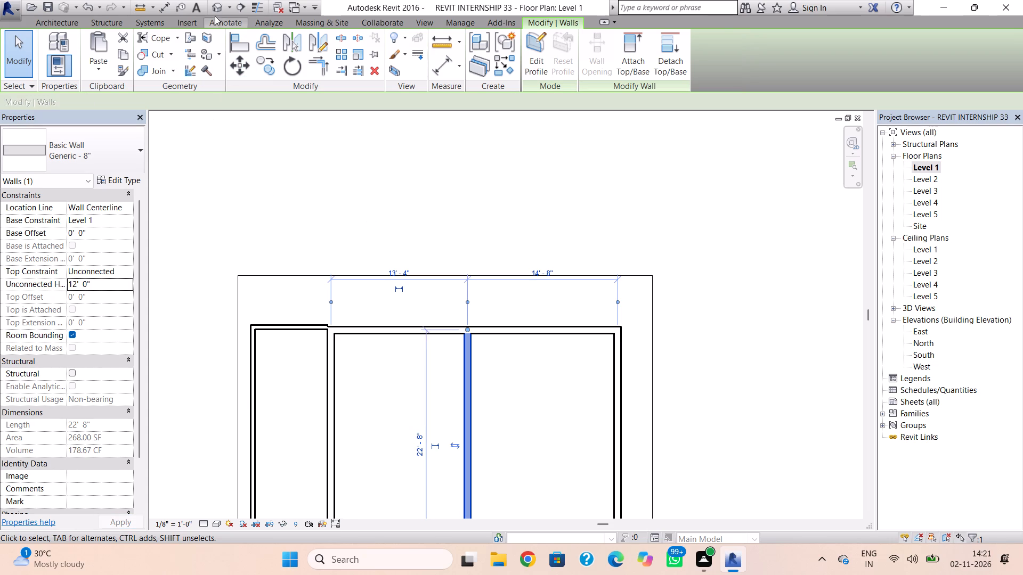
# Place a 3' wide U-shape winder stair from Level 1 to Level 2 in the Level 1 plan, against the ground floor's east side wall.
pyautogui.click(216, 9)
pyautogui.keyDown('shift'); pyautogui.moveTo(599, 280); pyautogui.dragTo(525, 331, button='right'); pyautogui.keyUp('shift')
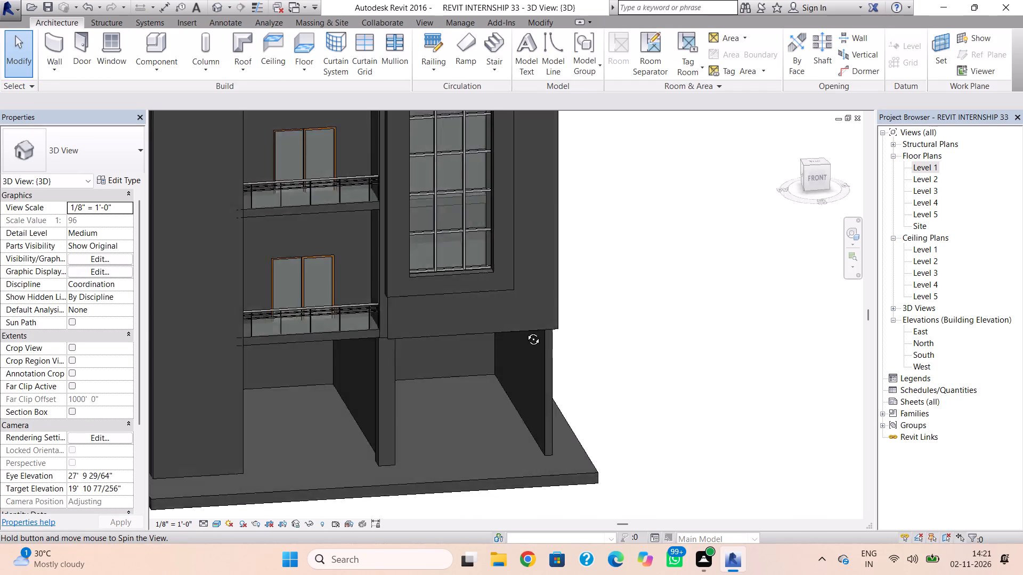
pyautogui.keyDown('shift'); pyautogui.moveTo(525, 331); pyautogui.dragTo(486, 325, button='right'); pyautogui.keyUp('shift')
pyautogui.scroll(-3, 489, 298)
pyautogui.scroll(-1, 527, 357)
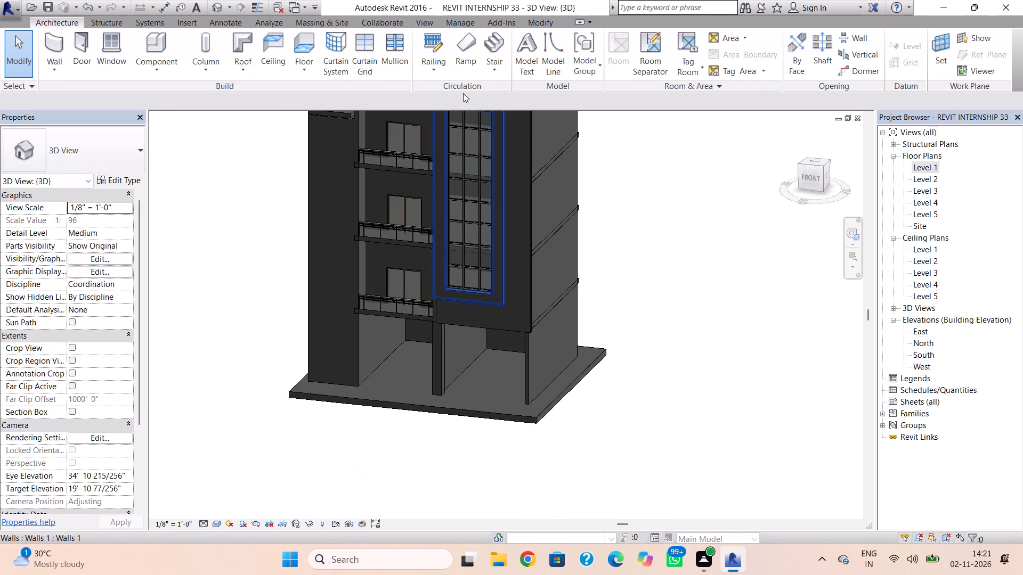
pyautogui.click(496, 46)
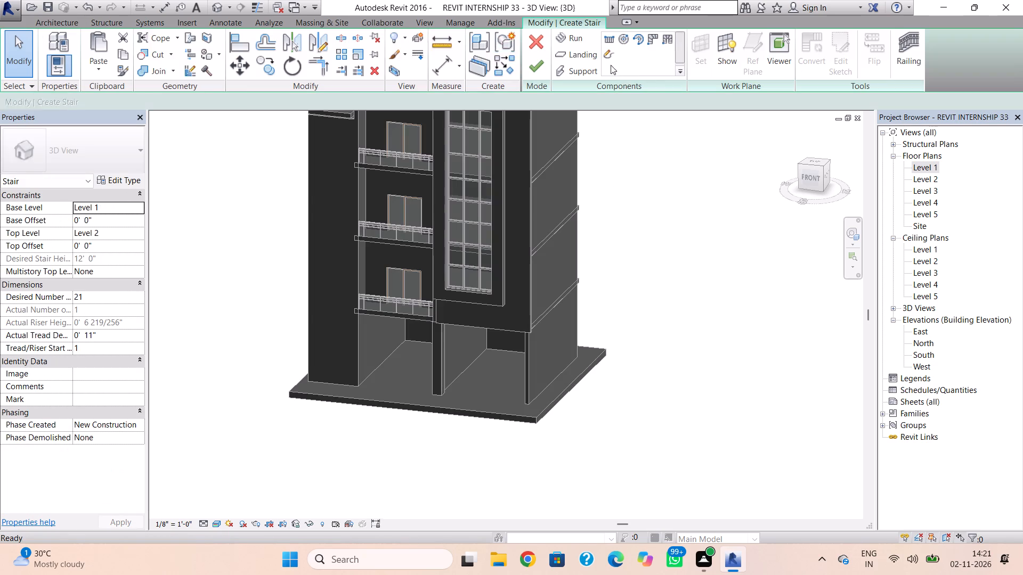
pyautogui.click(664, 38)
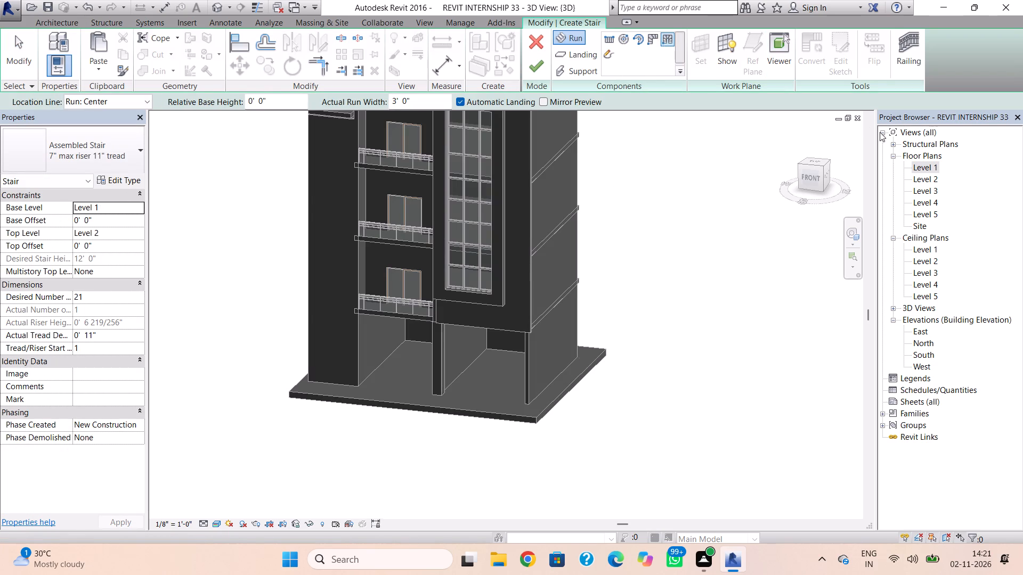
pyautogui.doubleClick(926, 164)
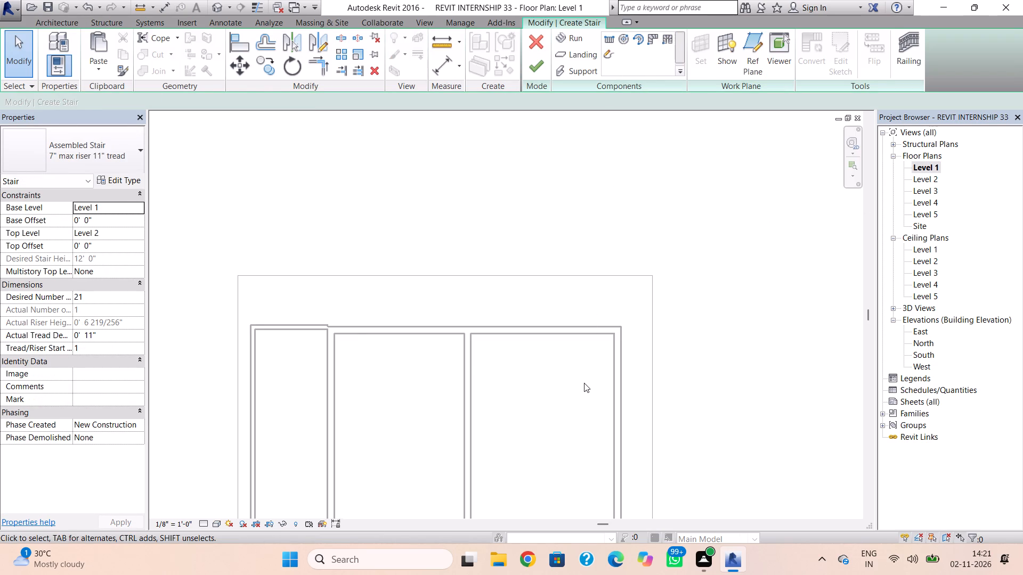
pyautogui.scroll(-2, 584, 383)
pyautogui.moveTo(574, 346); pyautogui.dragTo(537, 128, button='middle')
pyautogui.click(667, 44)
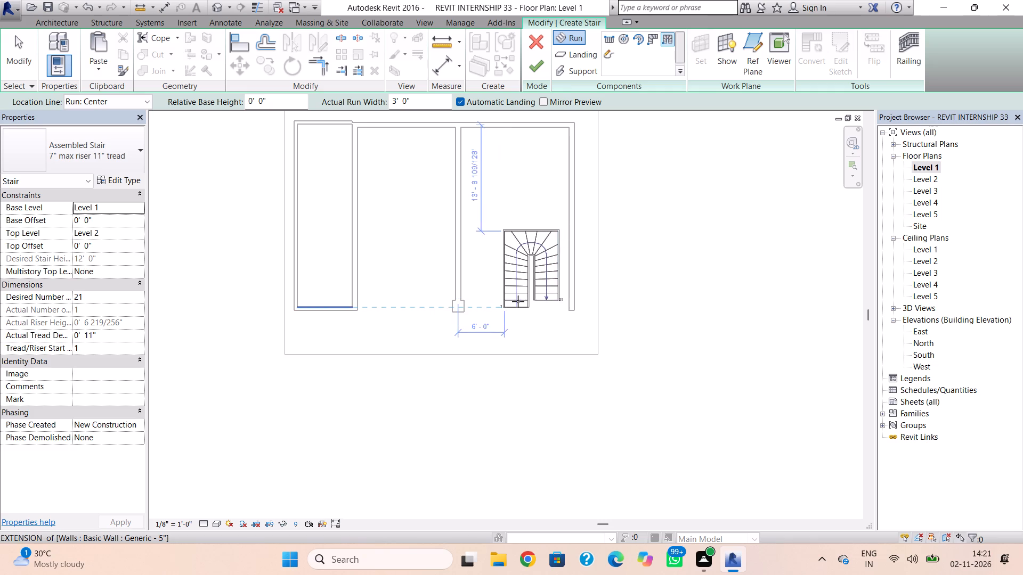
pyautogui.click(526, 298)
pyautogui.press('Escape')
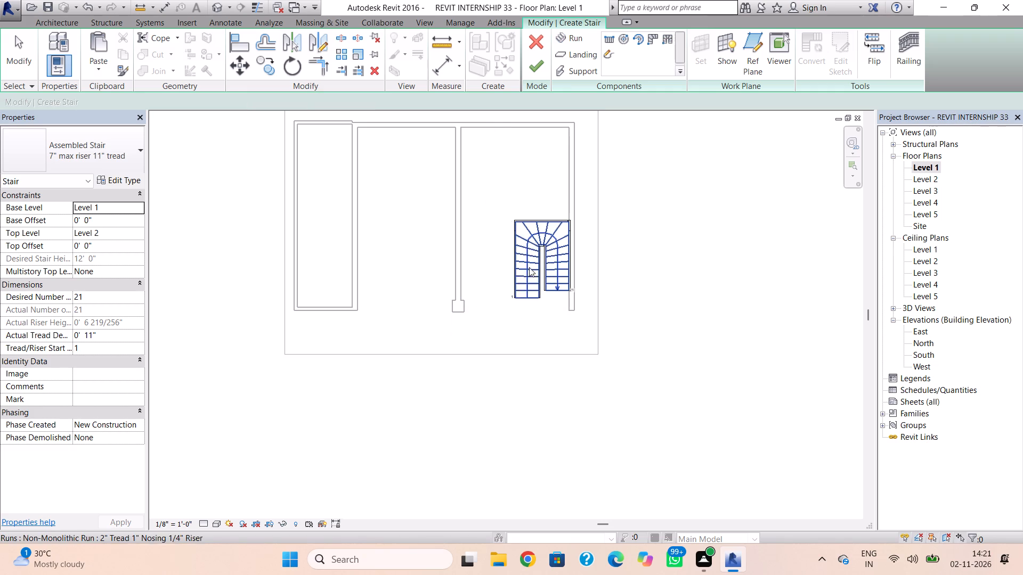
pyautogui.click(526, 67)
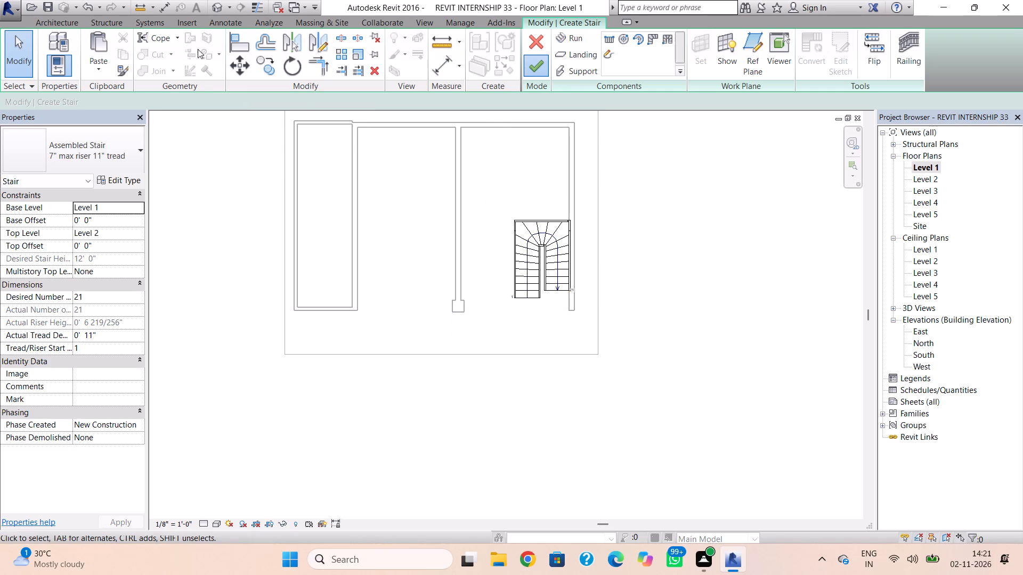
pyautogui.click(214, 7)
pyautogui.press('Escape')
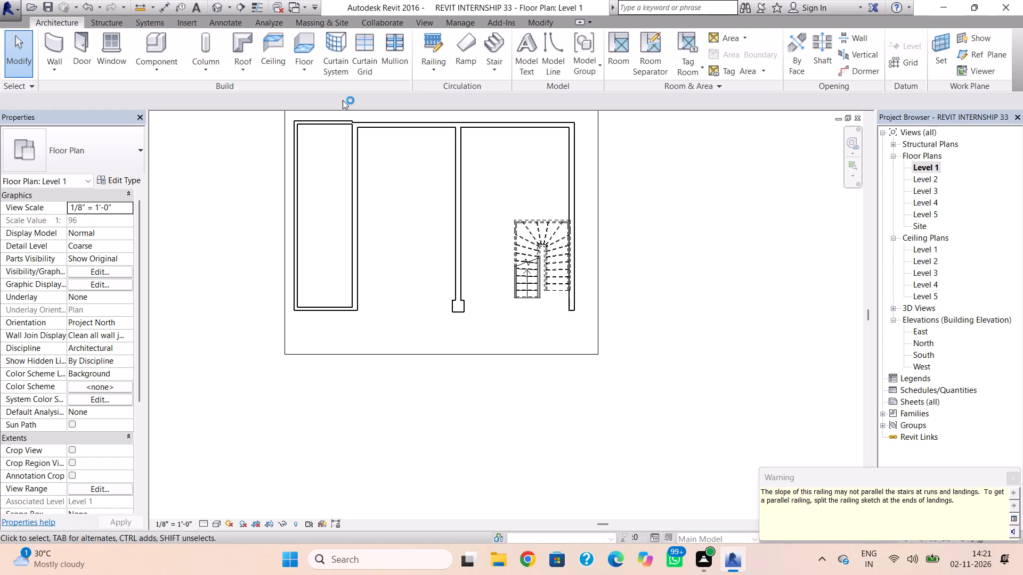
# Nudge the new stair slightly toward the rear of the building and one increment toward the partition wall.
pyautogui.click(222, 7)
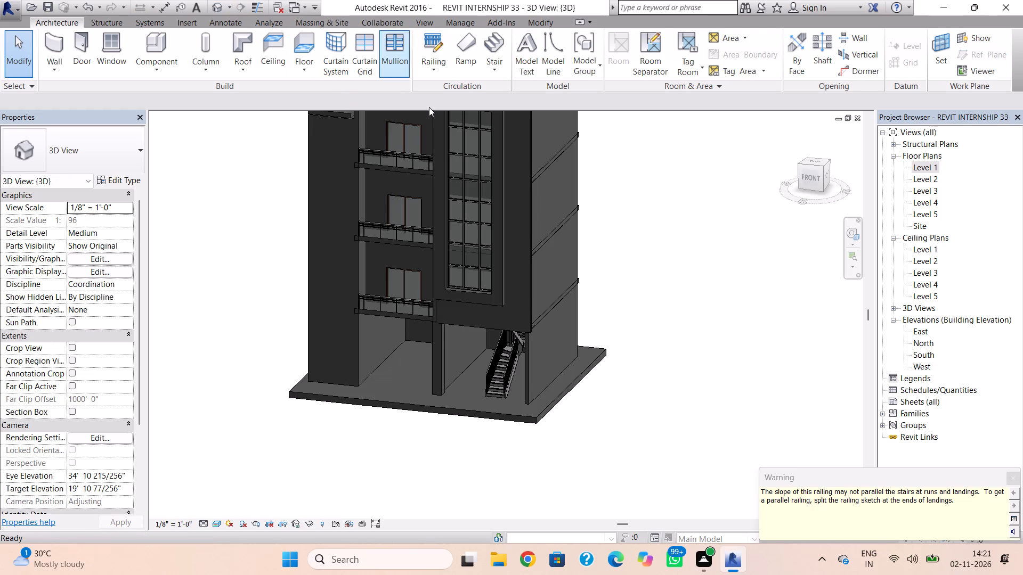
pyautogui.scroll(4, 514, 385)
pyautogui.keyDown('shift'); pyautogui.moveTo(513, 362); pyautogui.dragTo(553, 355, button='right'); pyautogui.keyUp('shift')
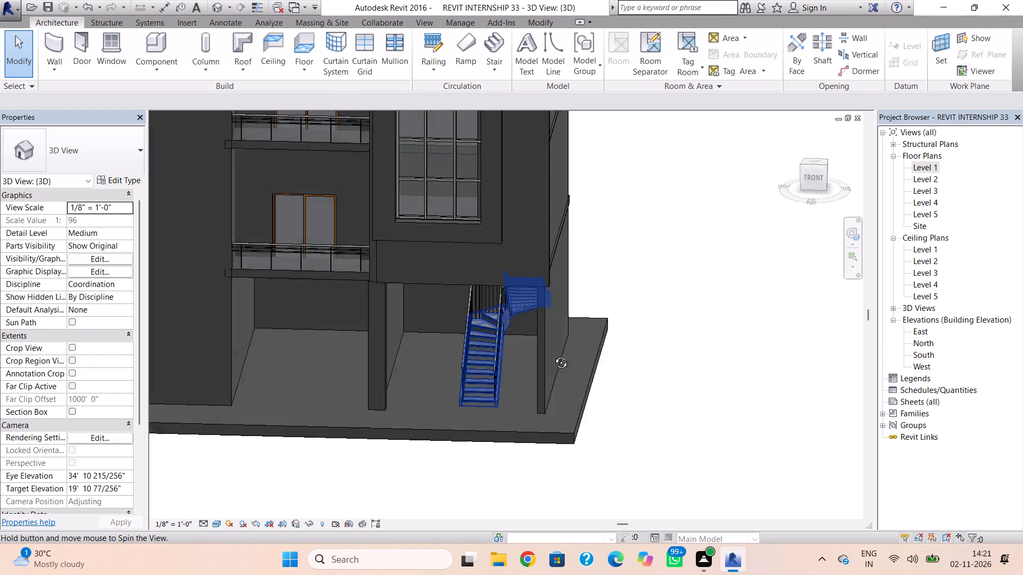
pyautogui.keyDown('shift'); pyautogui.moveTo(553, 355); pyautogui.dragTo(584, 361, button='right'); pyautogui.keyUp('shift')
pyautogui.click(483, 358)
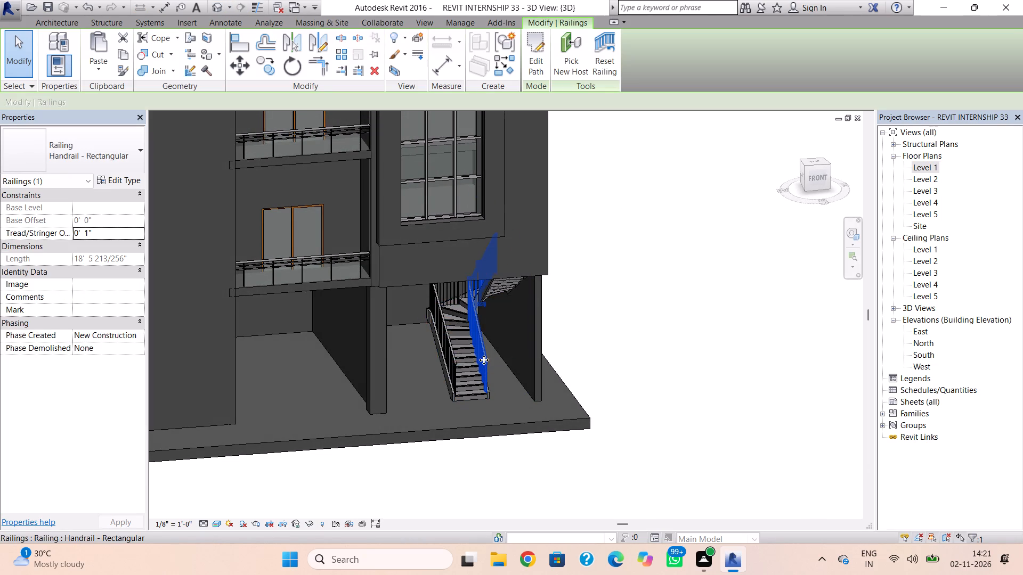
pyautogui.click(469, 377)
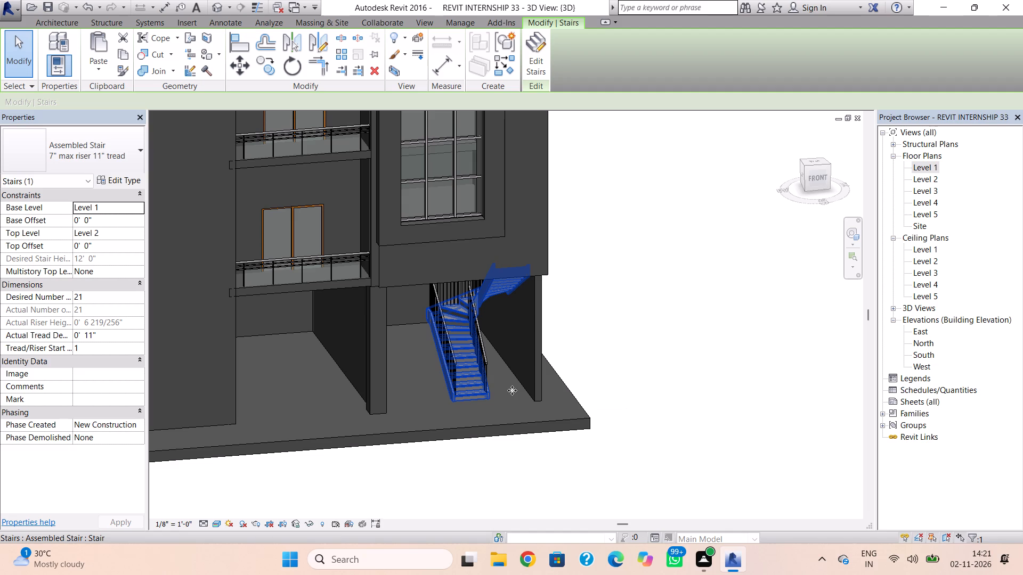
pyautogui.press('Up')
pyautogui.press('Up')
pyautogui.press('Up')
pyautogui.press('Up')
pyautogui.press('Up')
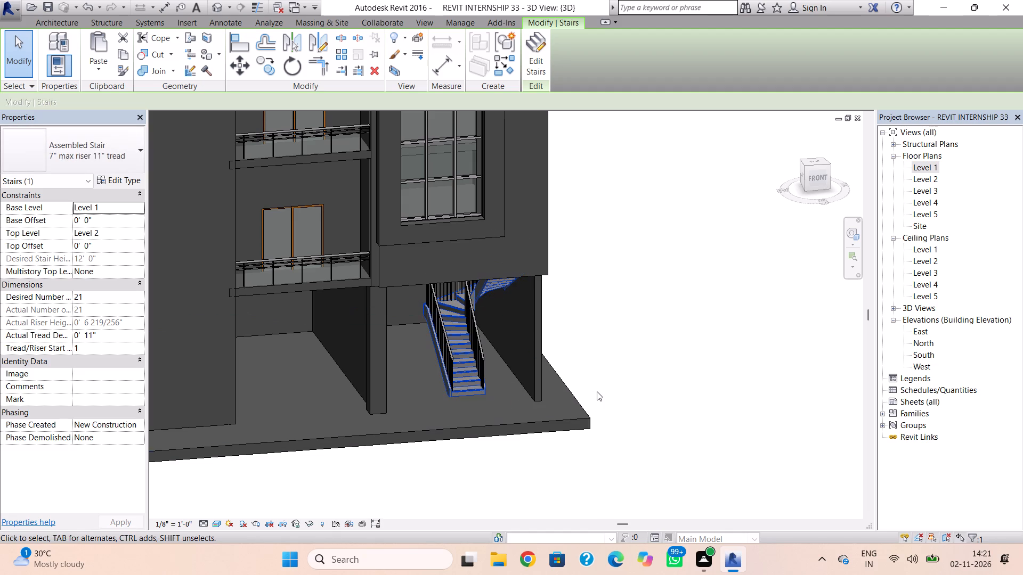
pyautogui.press('Left')
pyautogui.press('Up')
pyautogui.press('Up')
pyautogui.press('Up')
pyautogui.press('Up')
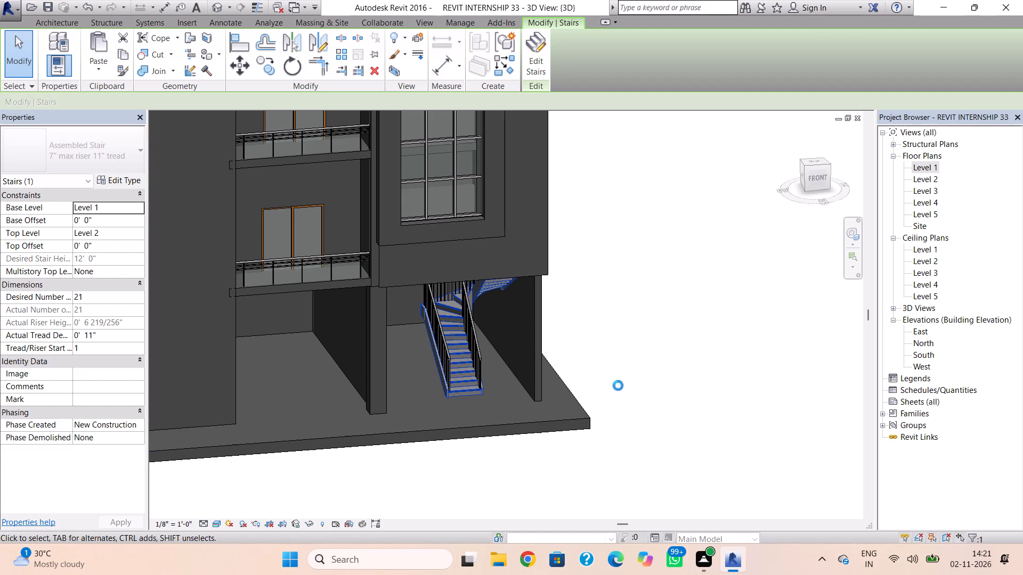
pyautogui.click(641, 370)
# Edit the main roof's footprint in the Level 5 plan, sketching five parallel rectangular openings about 1' by 6'-6" at the front-west balcony corner.
pyautogui.keyDown('shift'); pyautogui.moveTo(684, 338); pyautogui.dragTo(619, 319, button='right'); pyautogui.keyUp('shift')
pyautogui.scroll(-3, 614, 323)
pyautogui.moveTo(614, 352); pyautogui.dragTo(642, 462, button='middle')
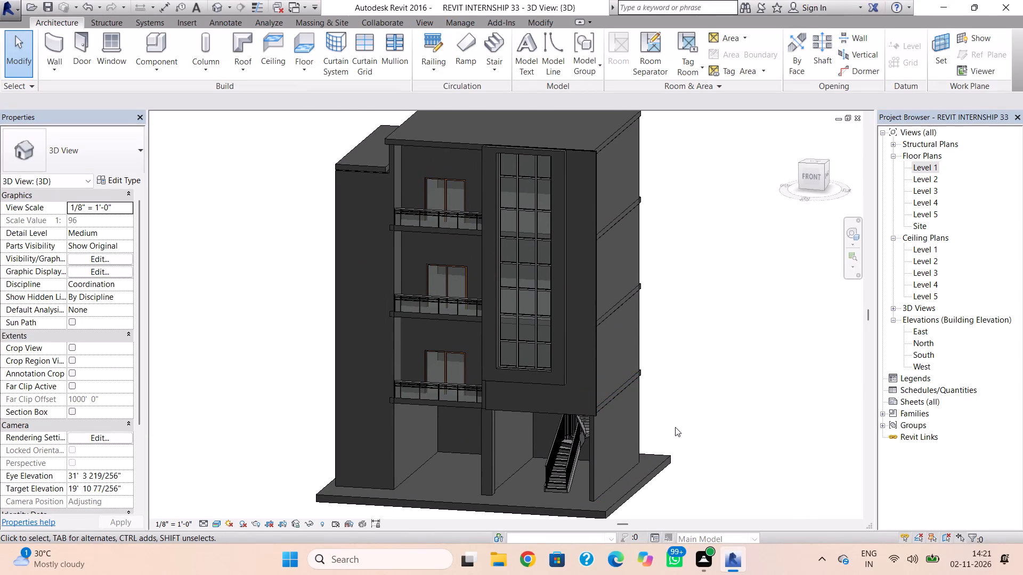
pyautogui.doubleClick(462, 138)
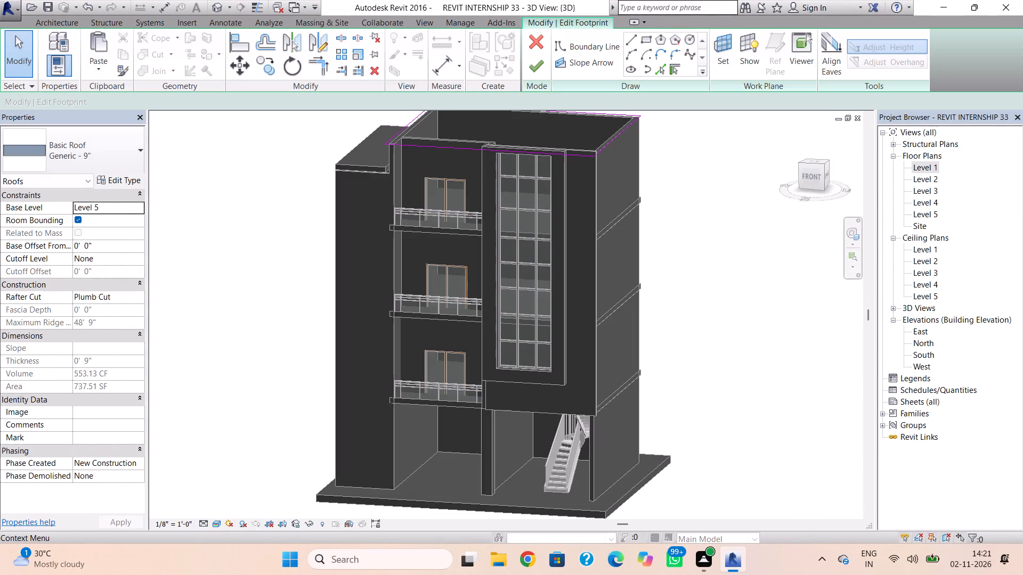
pyautogui.click(935, 210)
pyautogui.click(935, 210)
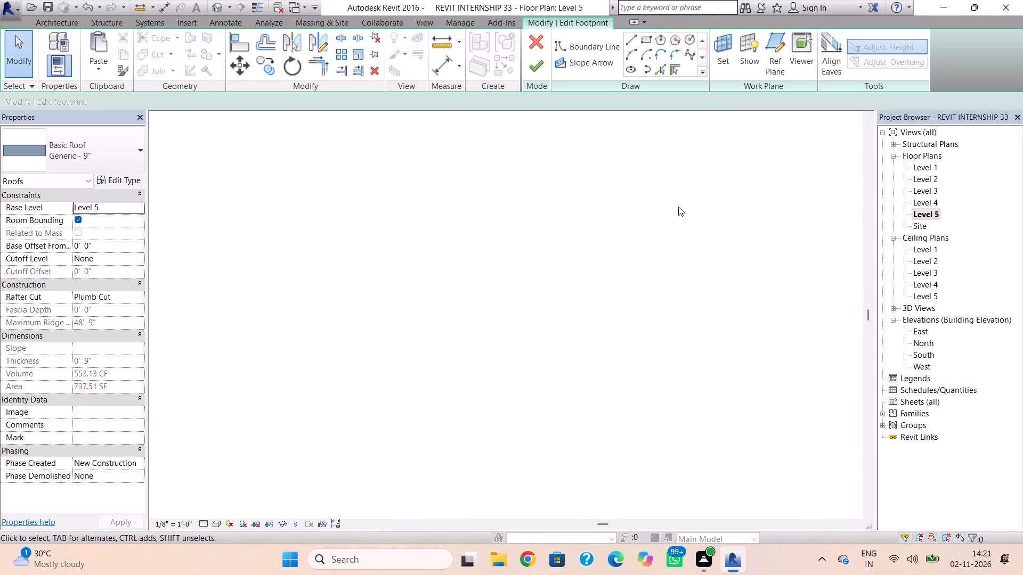
pyautogui.scroll(-3, 617, 226)
pyautogui.moveTo(610, 236); pyautogui.dragTo(543, 289, button='middle')
pyautogui.scroll(1, 558, 176)
pyautogui.click(646, 42)
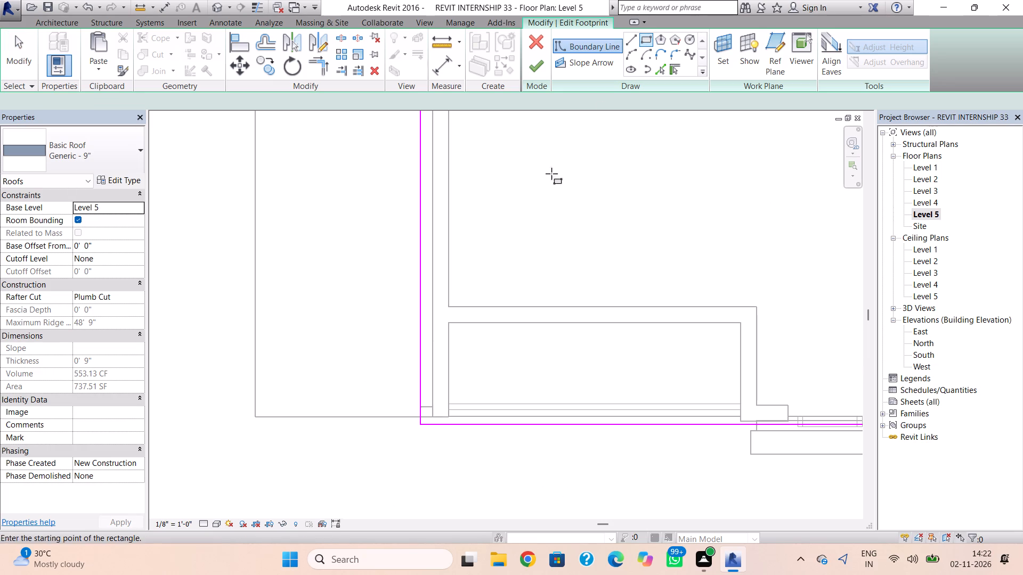
pyautogui.scroll(-4, 547, 220)
pyautogui.scroll(2, 663, 305)
pyautogui.click(598, 82)
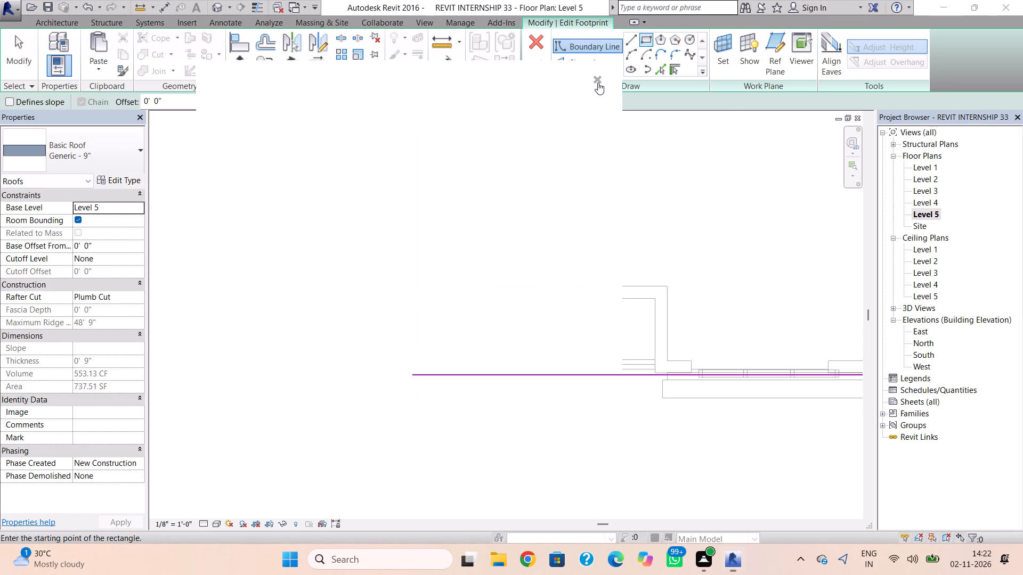
pyautogui.moveTo(698, 339); pyautogui.dragTo(620, 384, button='middle')
pyautogui.scroll(1, 479, 251)
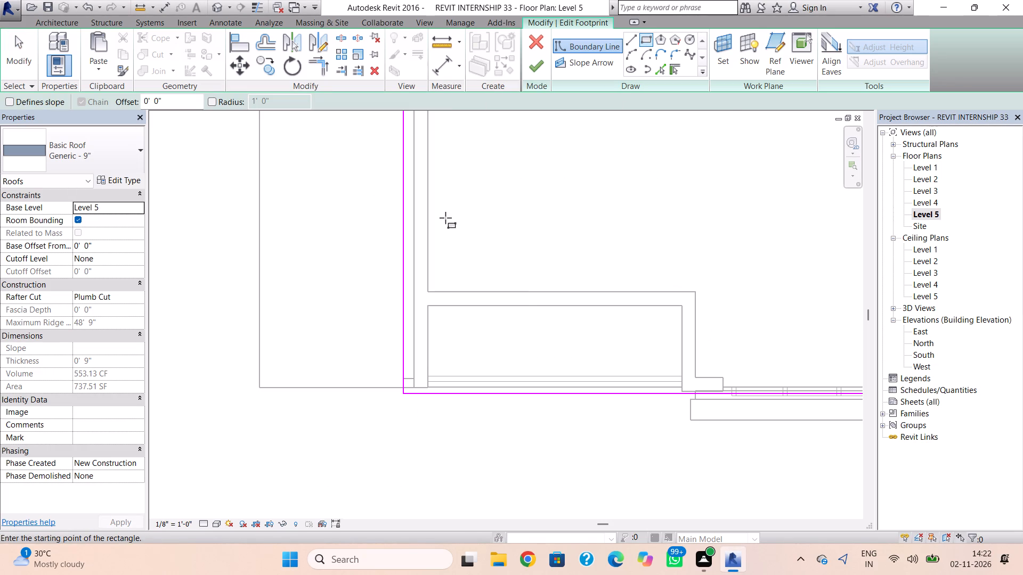
pyautogui.moveTo(445, 217); pyautogui.dragTo(445, 234)
pyautogui.click(467, 355)
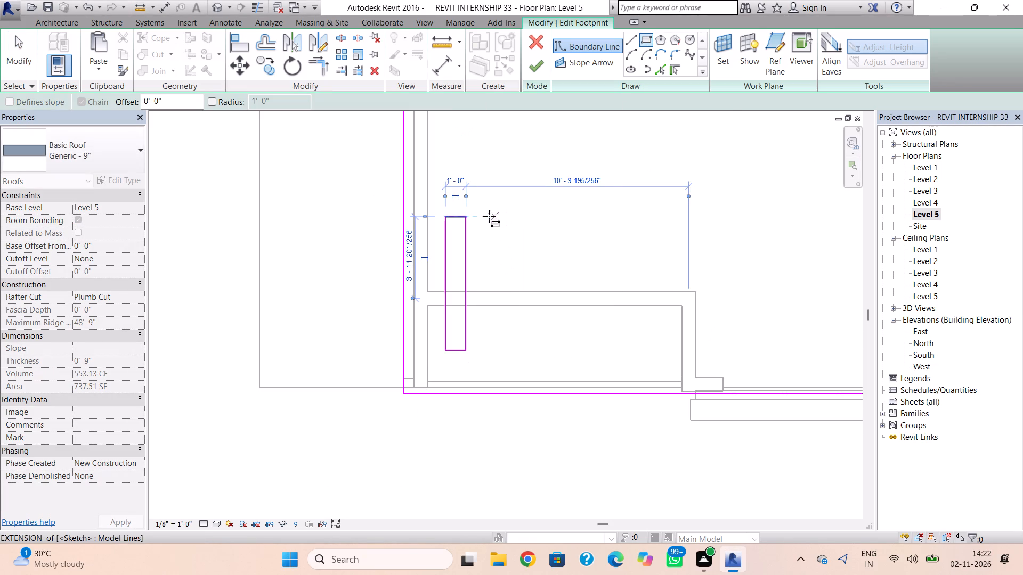
pyautogui.click(478, 216)
pyautogui.click(496, 347)
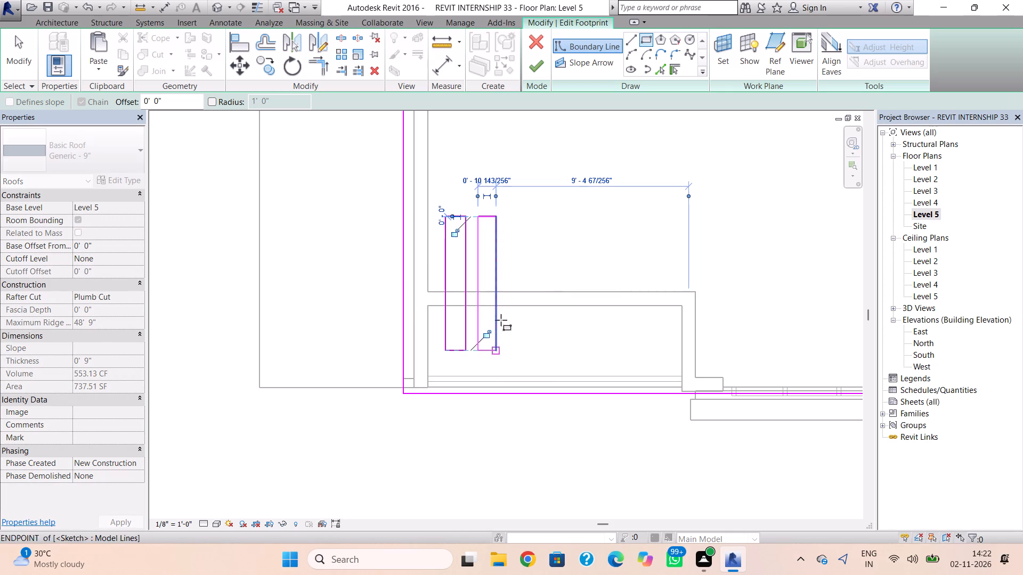
pyautogui.click(508, 217)
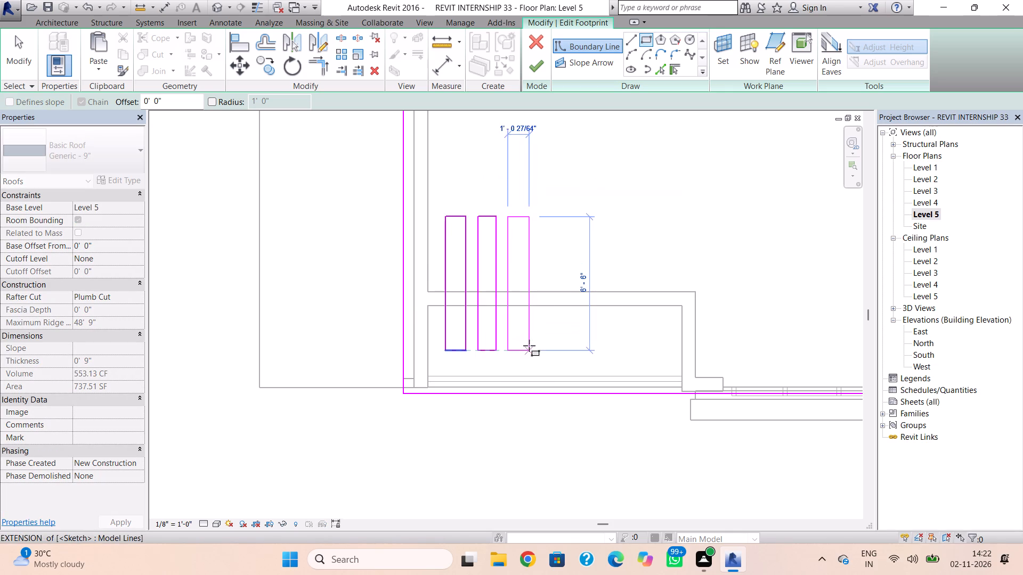
pyautogui.click(529, 346)
pyautogui.click(539, 217)
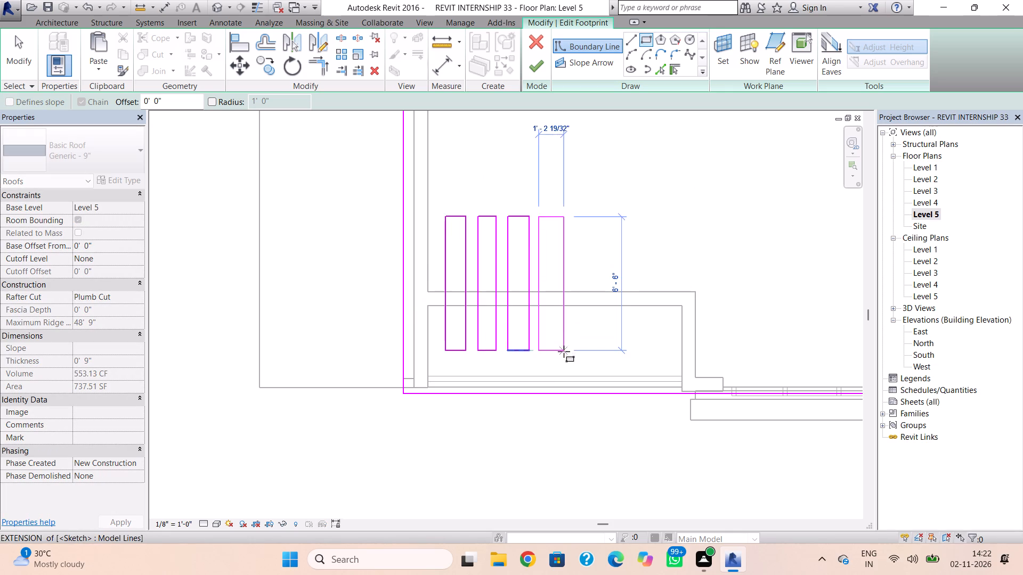
pyautogui.click(559, 350)
pyautogui.click(570, 220)
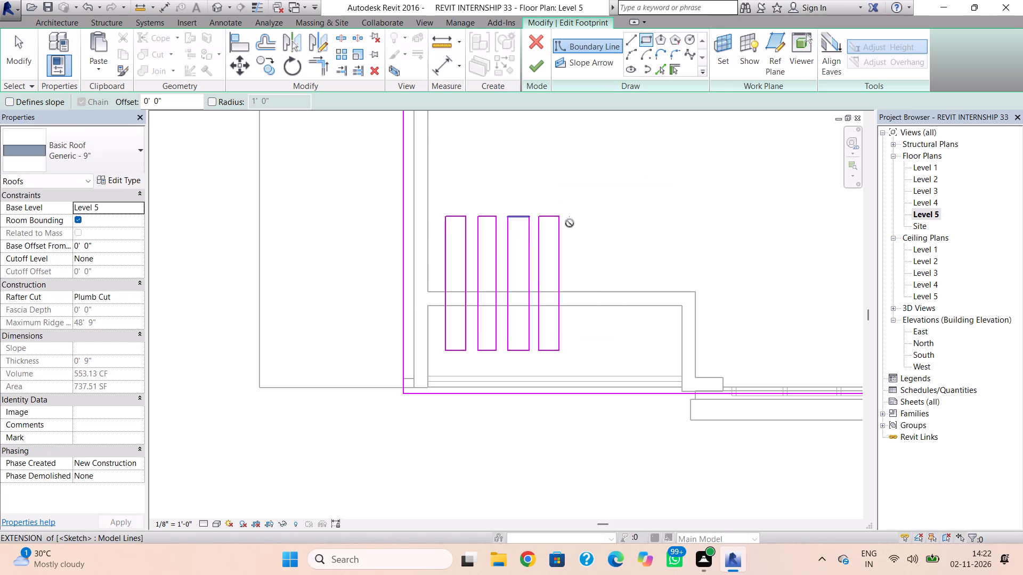
pyautogui.click(591, 348)
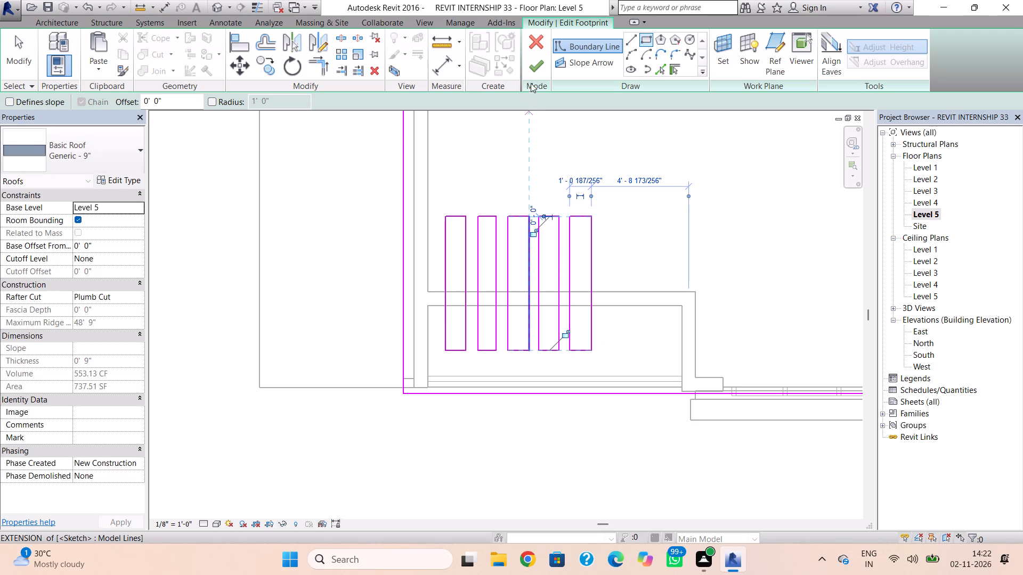
# Finish the roof footprint edit and attach the highlighted walls to the roof.
pyautogui.click(531, 70)
pyautogui.click(550, 285)
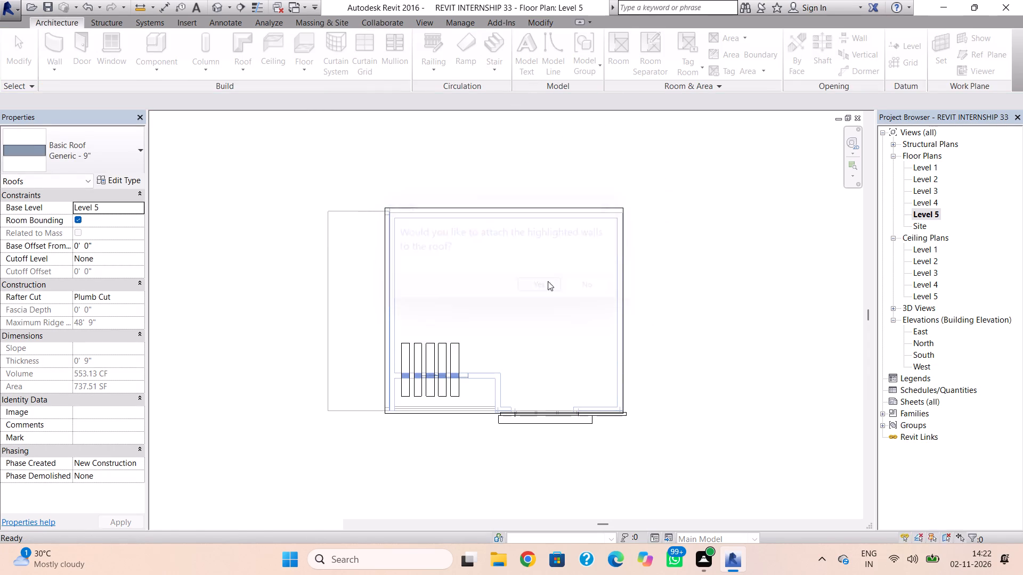
pyautogui.click(959, 529)
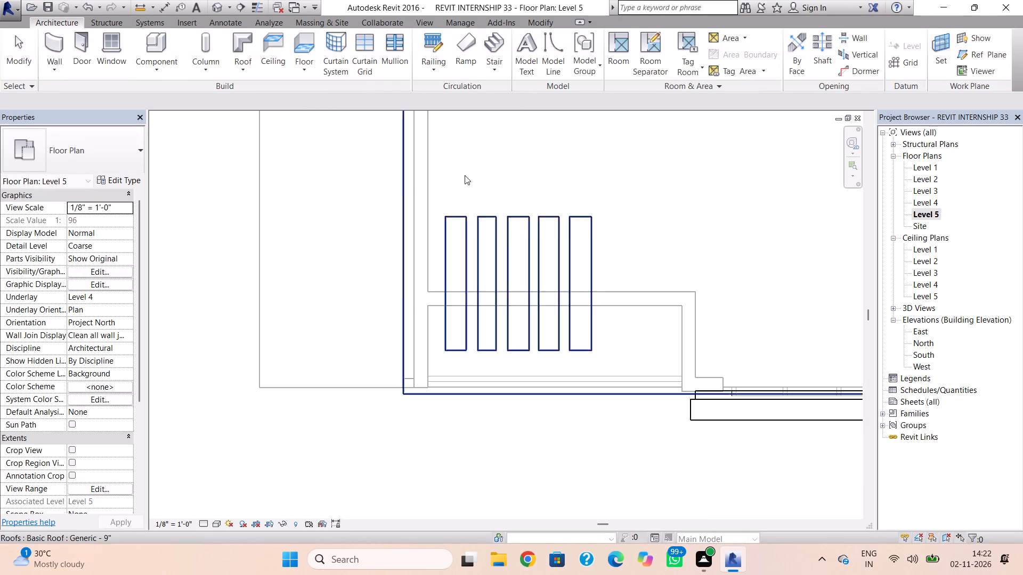
# Save the project with the whole building shown in the 3D view.
pyautogui.click(222, 4)
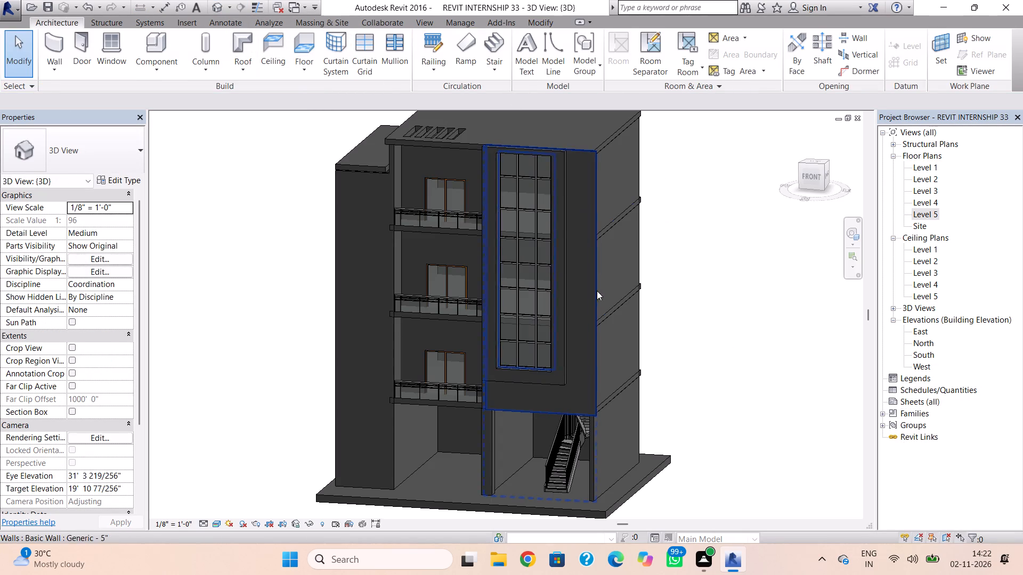
pyautogui.keyDown('shift'); pyautogui.moveTo(635, 357); pyautogui.dragTo(681, 290, button='right'); pyautogui.keyUp('shift')
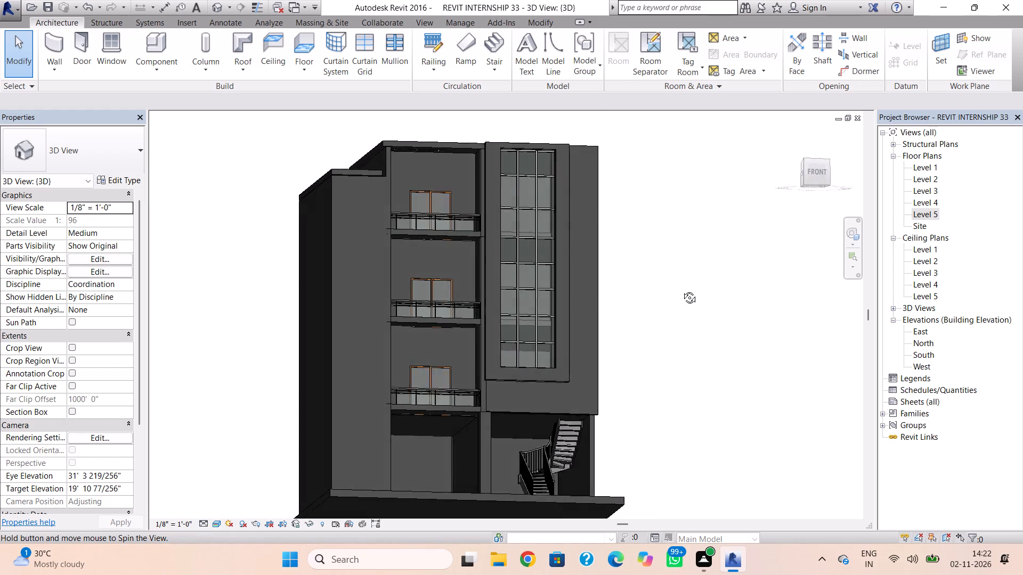
pyautogui.keyDown('shift'); pyautogui.moveTo(681, 290); pyautogui.dragTo(612, 333, button='right'); pyautogui.keyUp('shift')
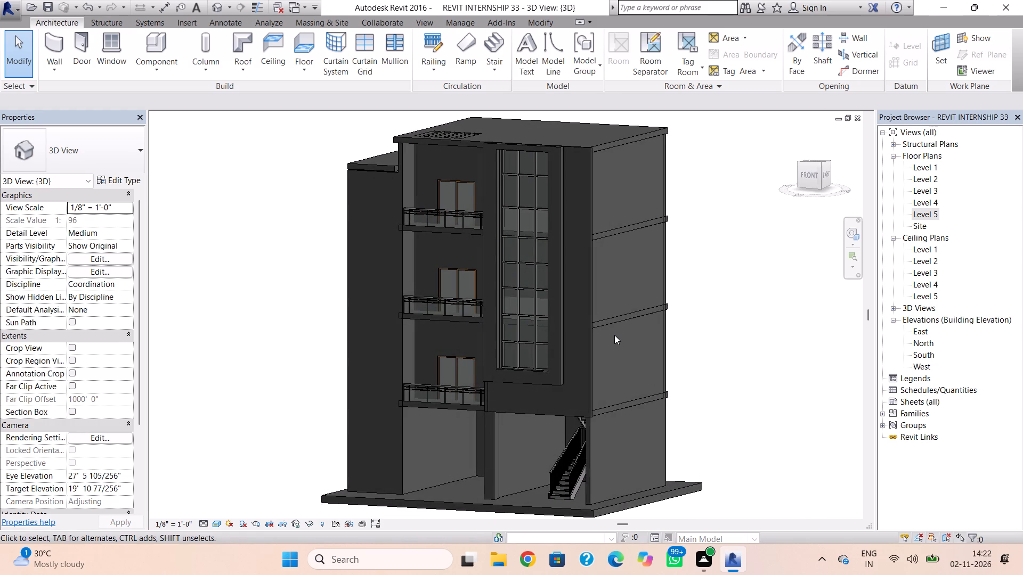
pyautogui.hotkey('ctrl', 's')
# Print the 3D view with Microsoft Print to PDF and save it in the Desktop folder as REVIT INTERNSHIP 33.
pyautogui.hotkey('ctrl', 'p')
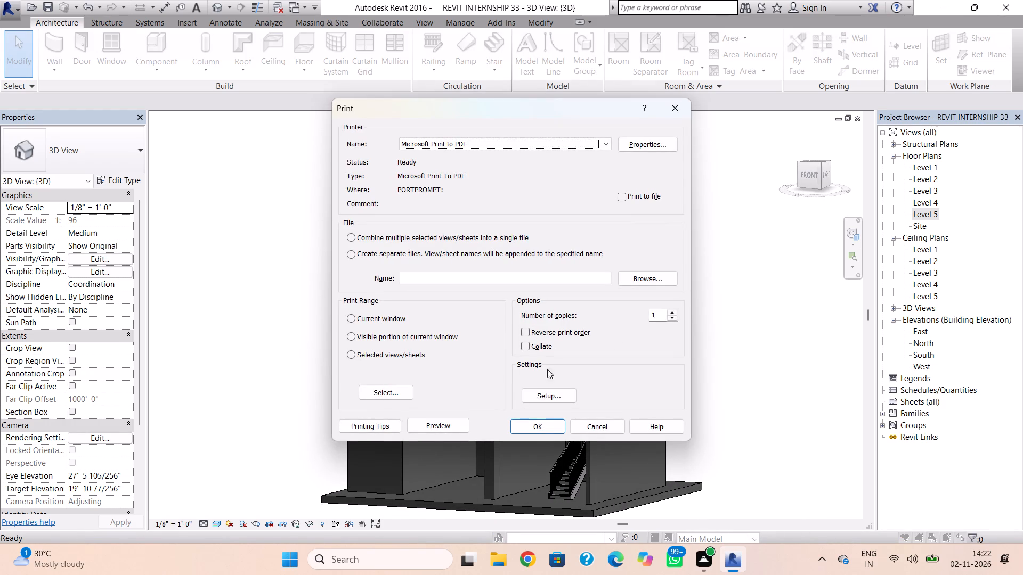
pyautogui.click(550, 430)
pyautogui.click(611, 307)
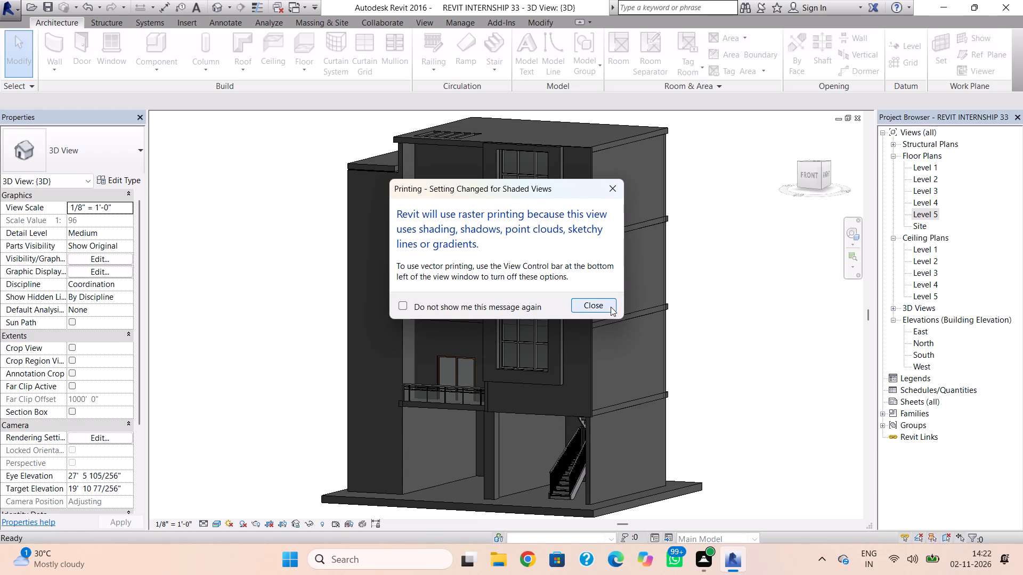
pyautogui.write('REC')
pyautogui.press('BackSpace')
pyautogui.write('VIT INTER')
pyautogui.press('space')
pyautogui.press('BackSpace')
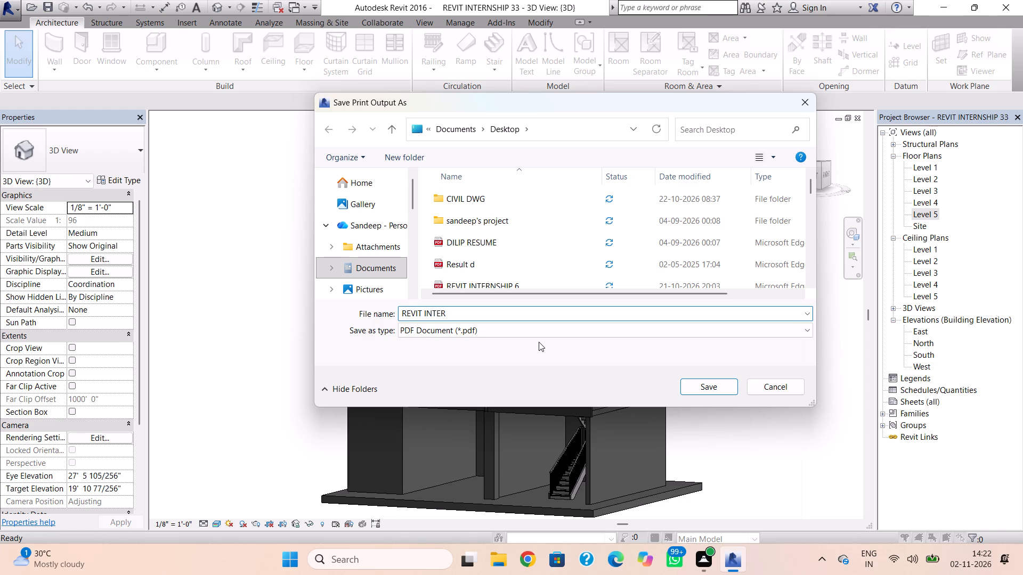
pyautogui.write('NSHIP')
pyautogui.press('space')
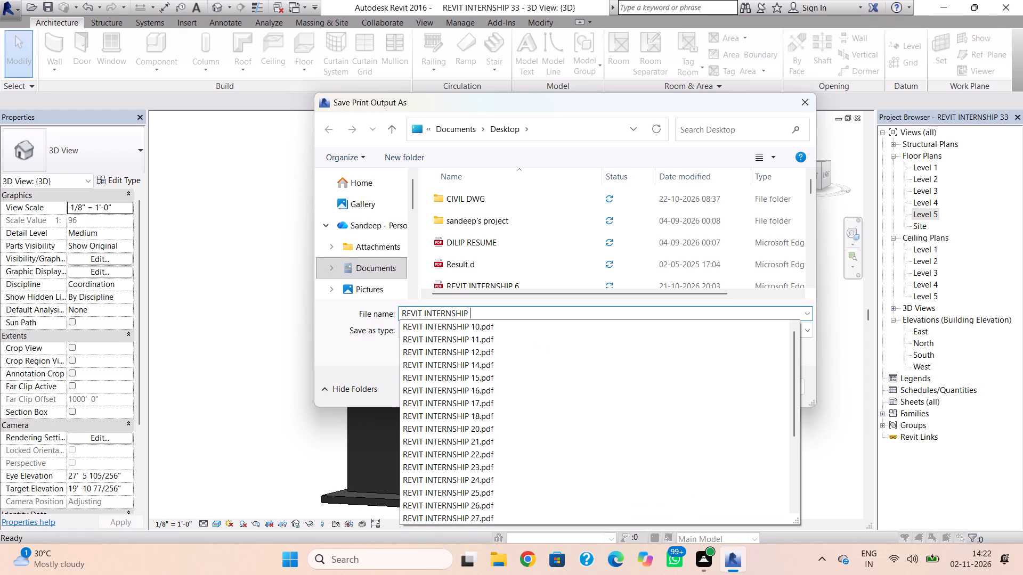
pyautogui.write('33')
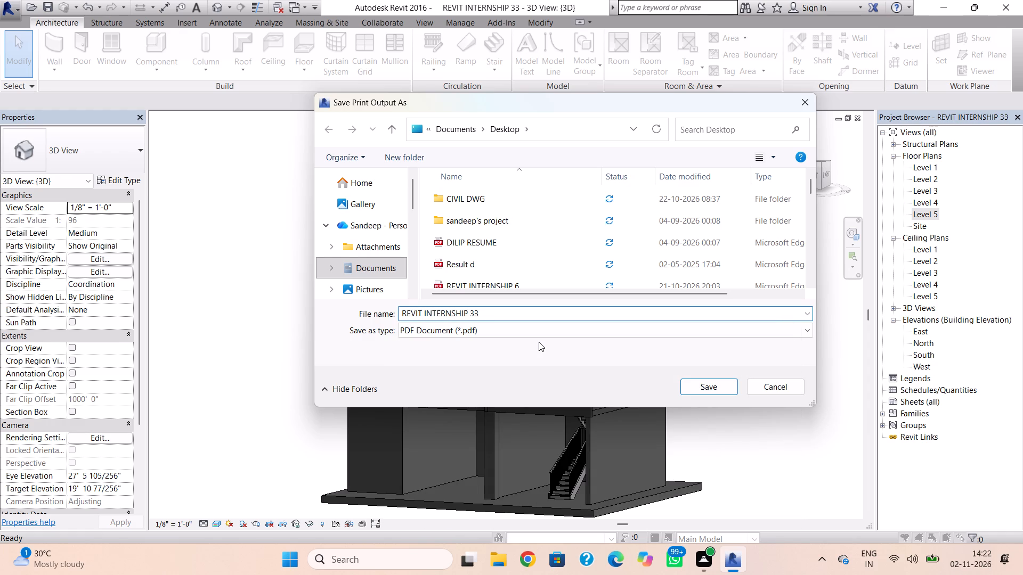
pyautogui.click(725, 392)
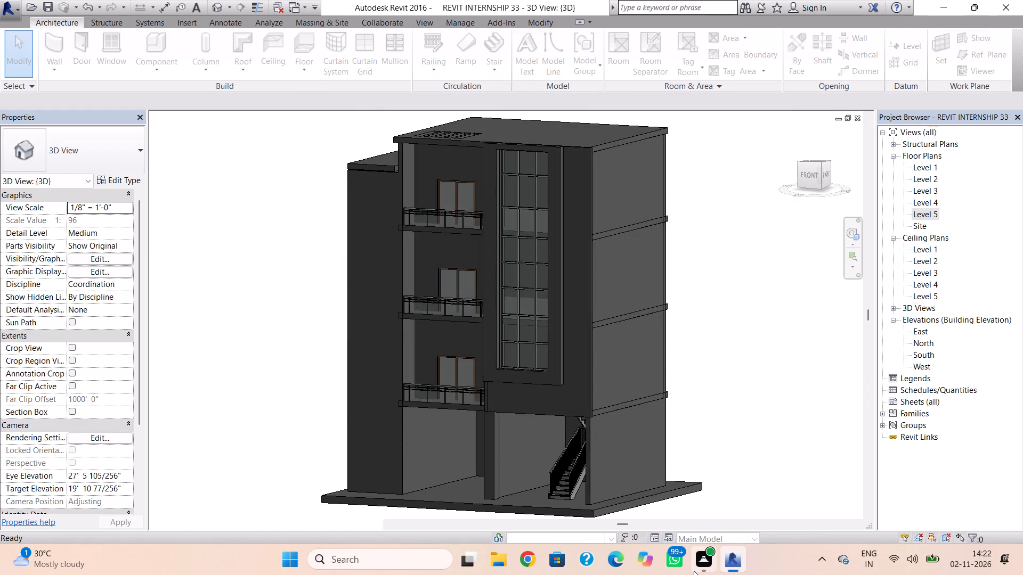